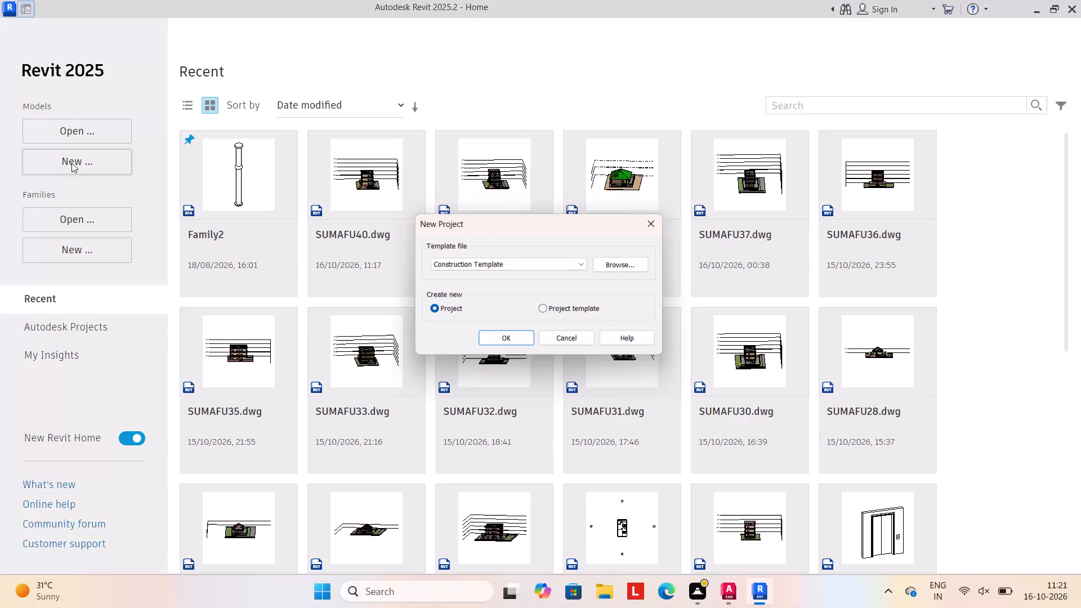
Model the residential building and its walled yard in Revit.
Create a new project from the default.rte template in the English-Imperial templates folder.
{"action": "left_click", "coordinate": [632, 265]}
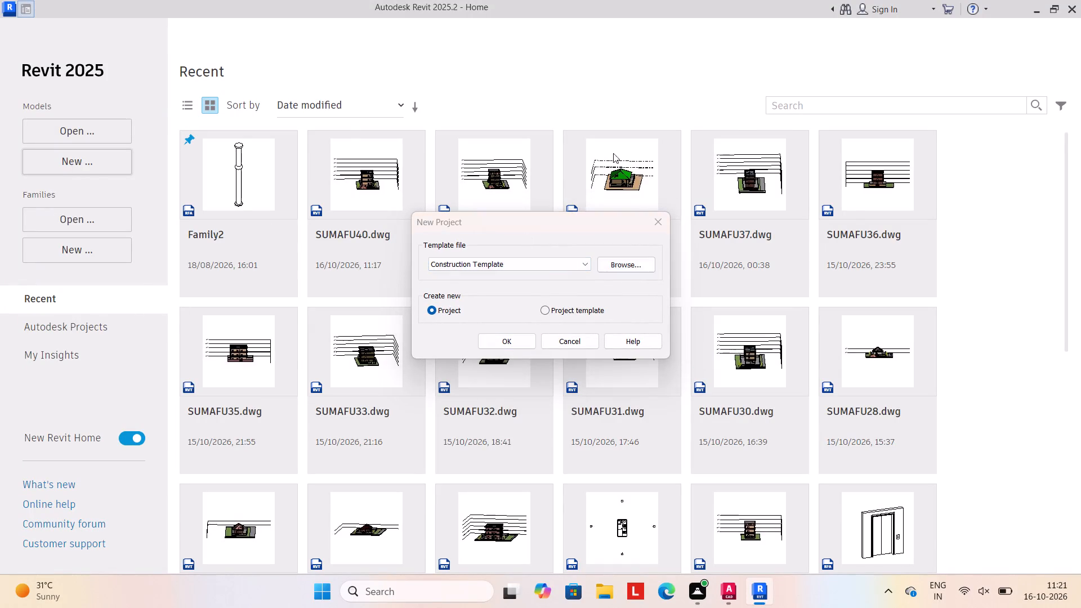
{"action": "left_click", "coordinate": [701, 145]}
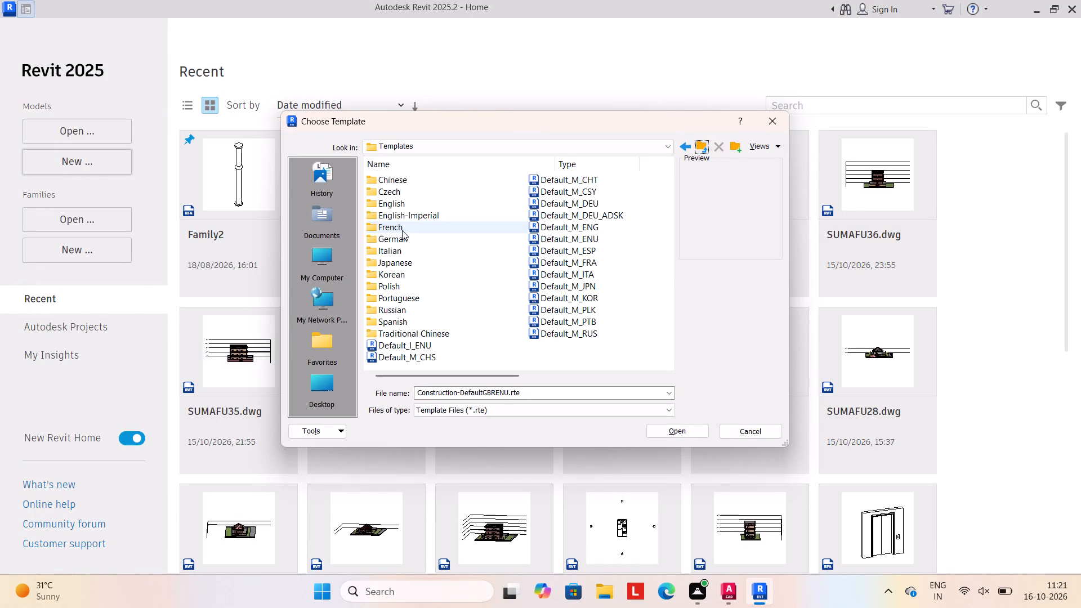
{"action": "left_click", "coordinate": [414, 218]}
{"action": "left_click", "coordinate": [412, 218]}
{"action": "double_click", "coordinate": [435, 214]}
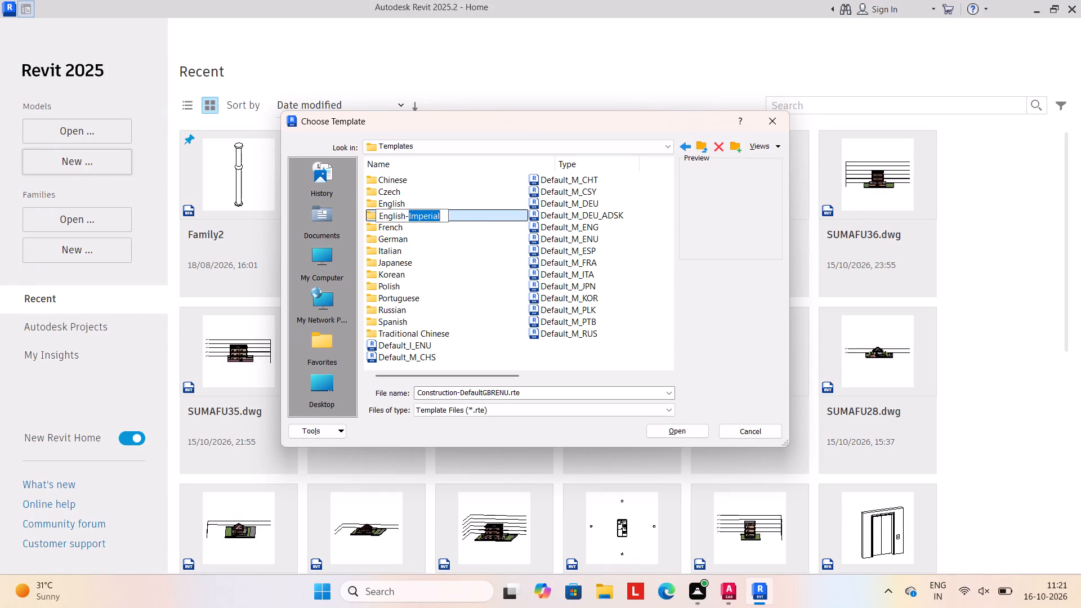
{"action": "key", "text": "Escape"}
{"action": "double_click", "coordinate": [470, 217]}
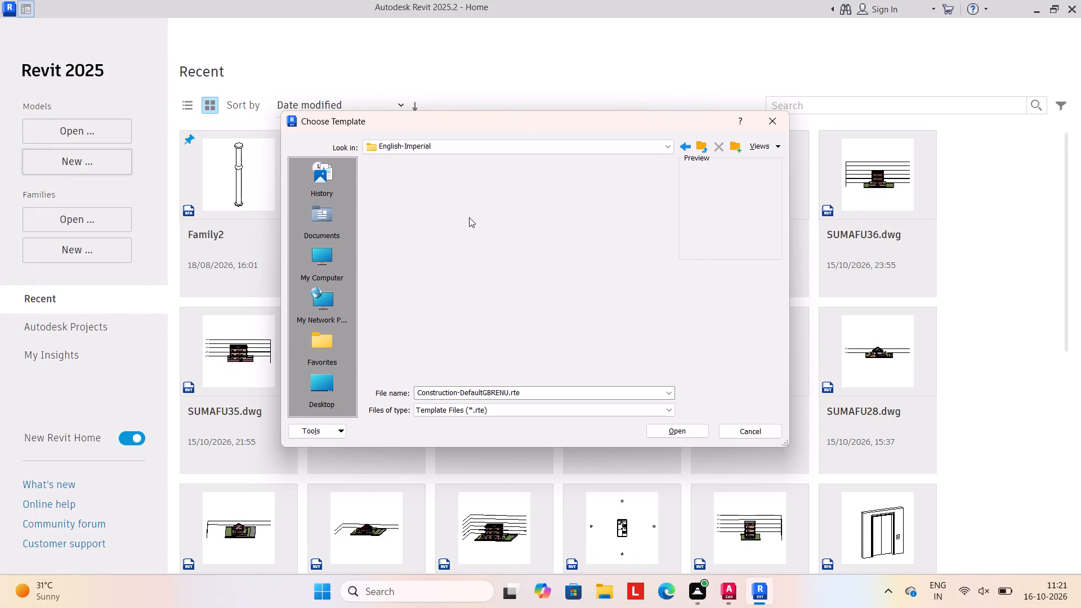
{"action": "double_click", "coordinate": [416, 202]}
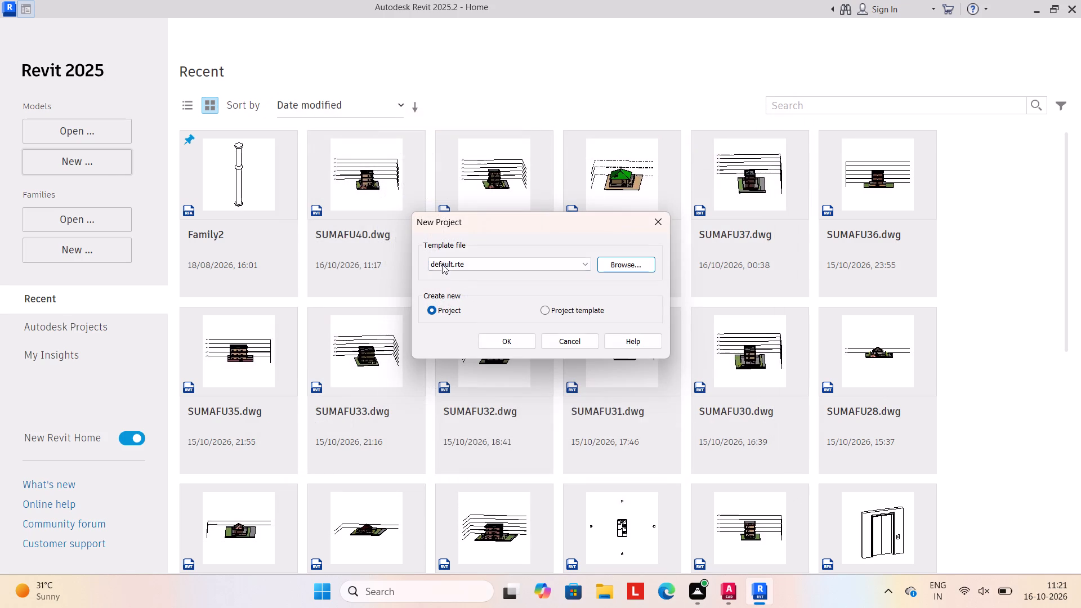
{"action": "left_click", "coordinate": [490, 337]}
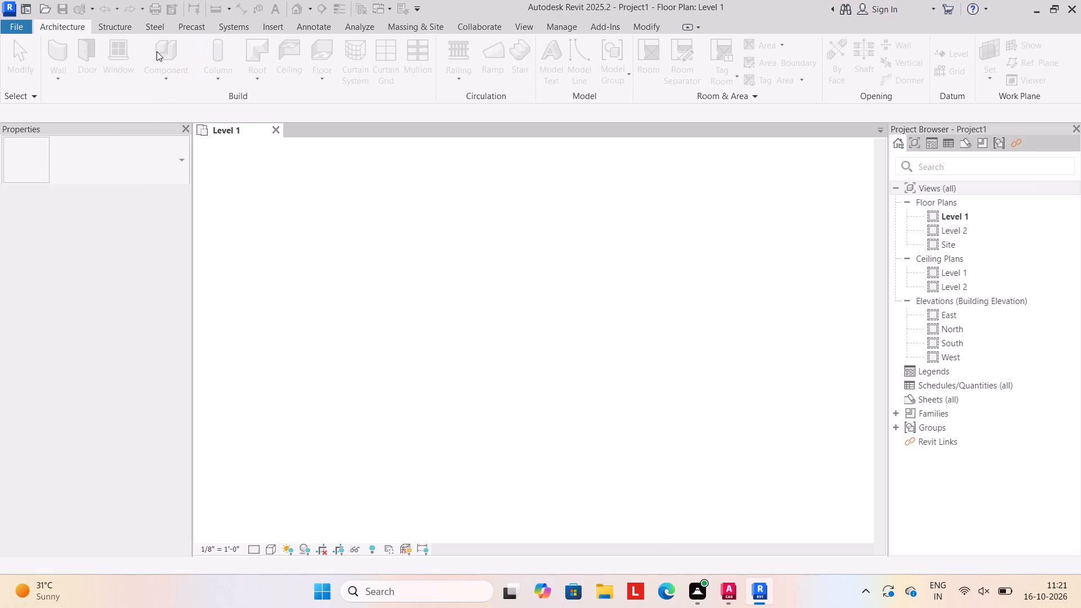
Link the SUMAFU41 DWG from the Desktop with Auto - Center to Center positioning.
{"action": "left_click", "coordinate": [270, 27]}
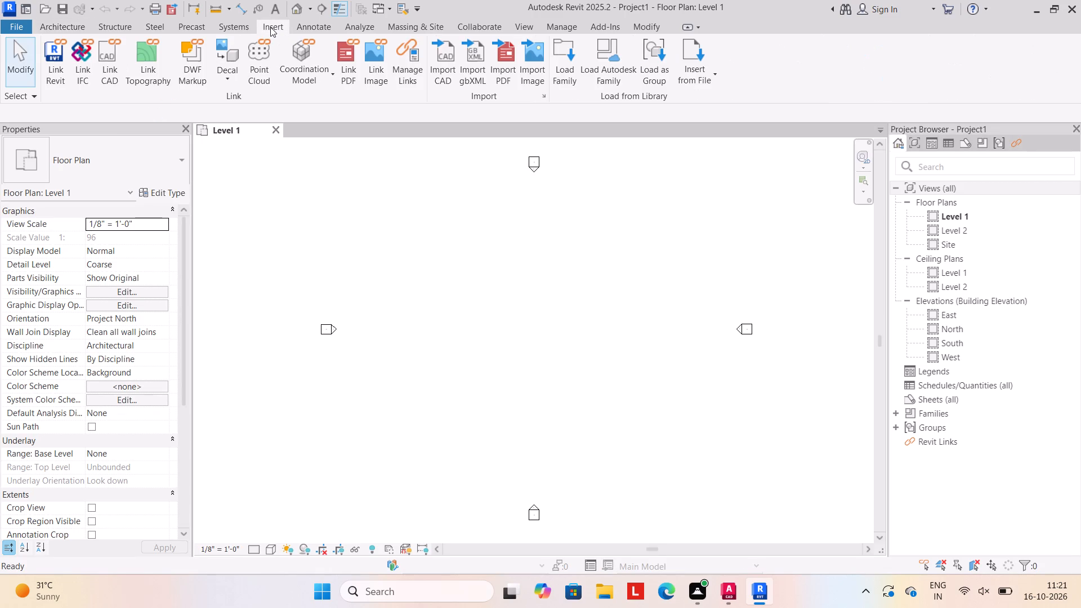
{"action": "left_click", "coordinate": [114, 75]}
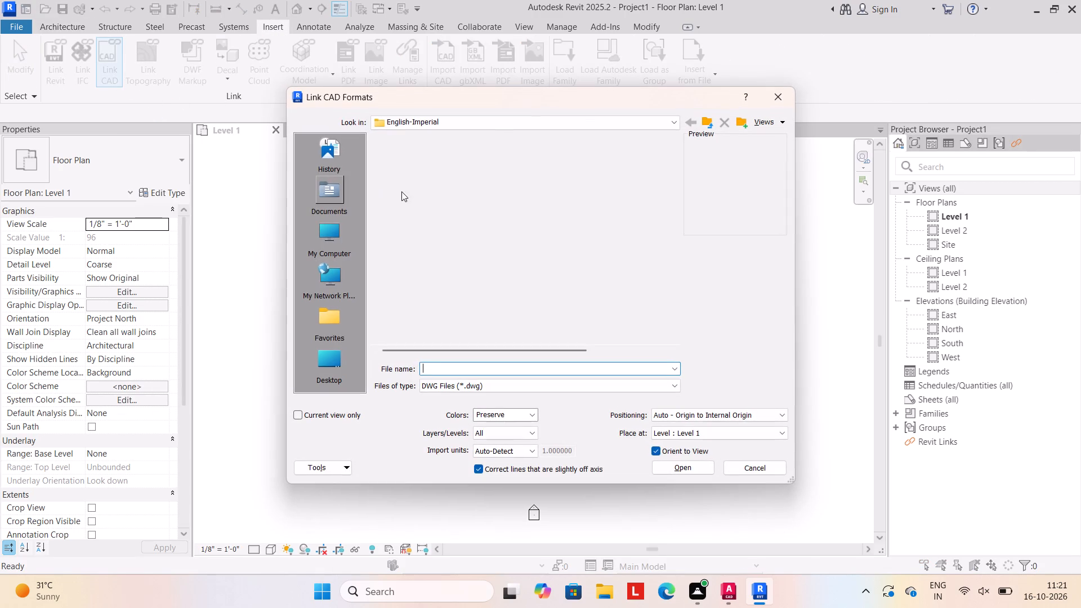
{"action": "left_click", "coordinate": [439, 372]}
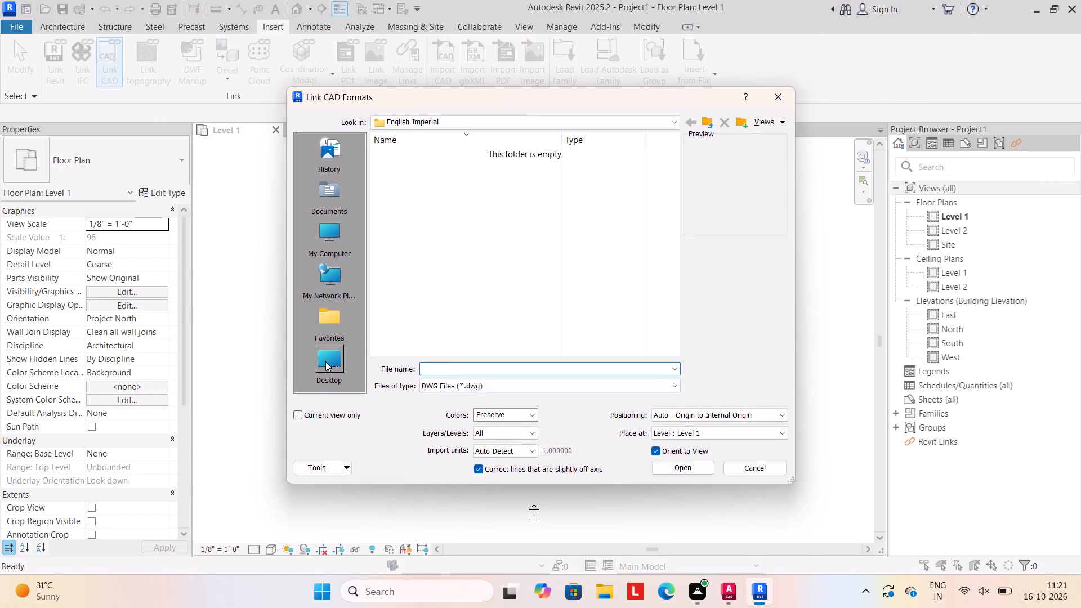
{"action": "left_click", "coordinate": [325, 361]}
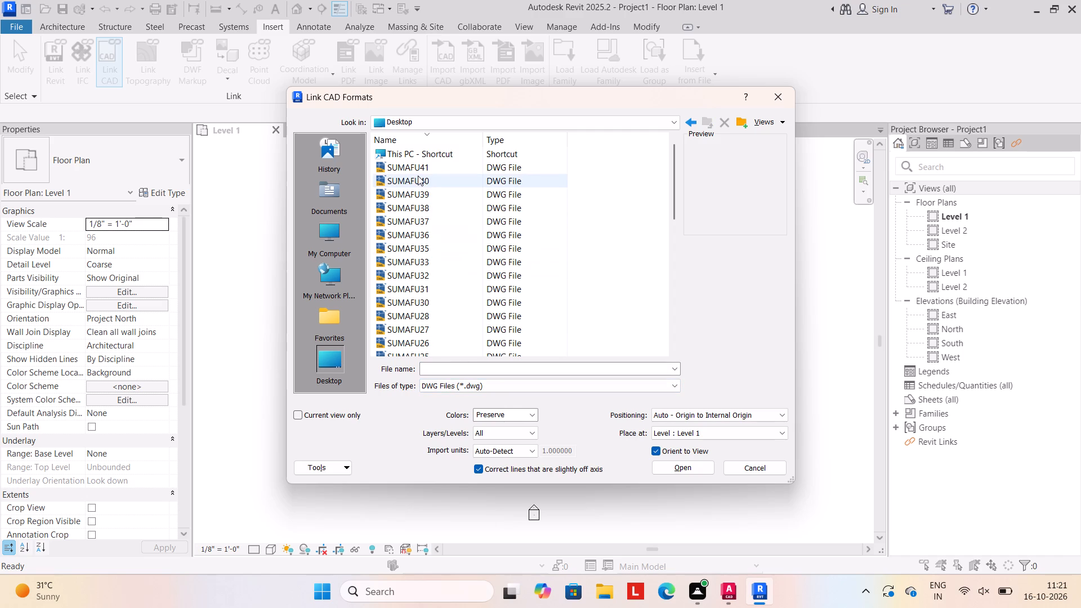
{"action": "left_click", "coordinate": [417, 165]}
{"action": "left_click", "coordinate": [785, 419]}
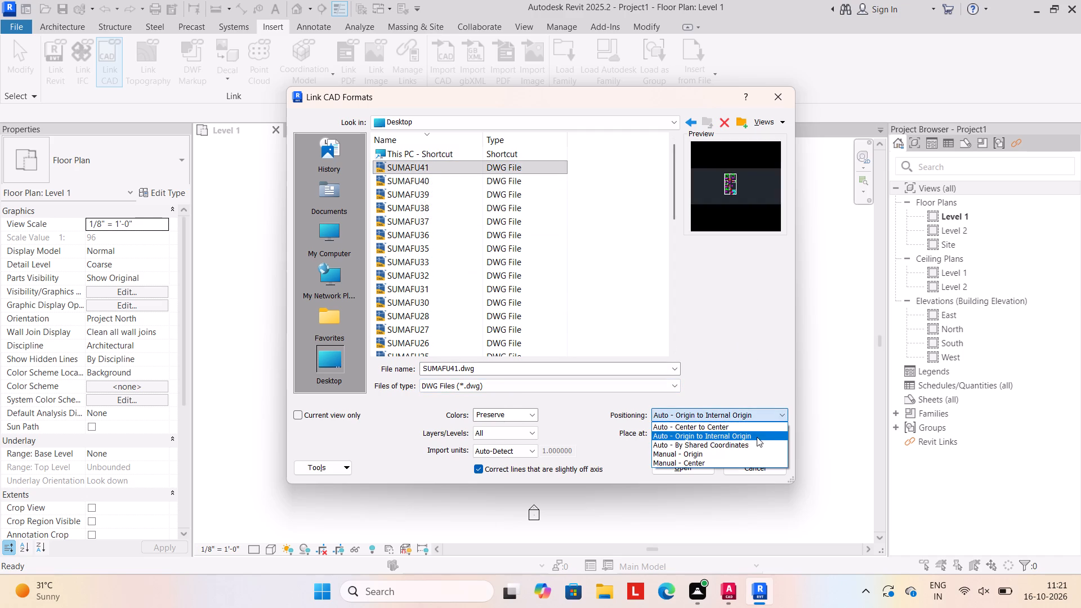
{"action": "left_click", "coordinate": [751, 429]}
{"action": "left_click", "coordinate": [686, 467]}
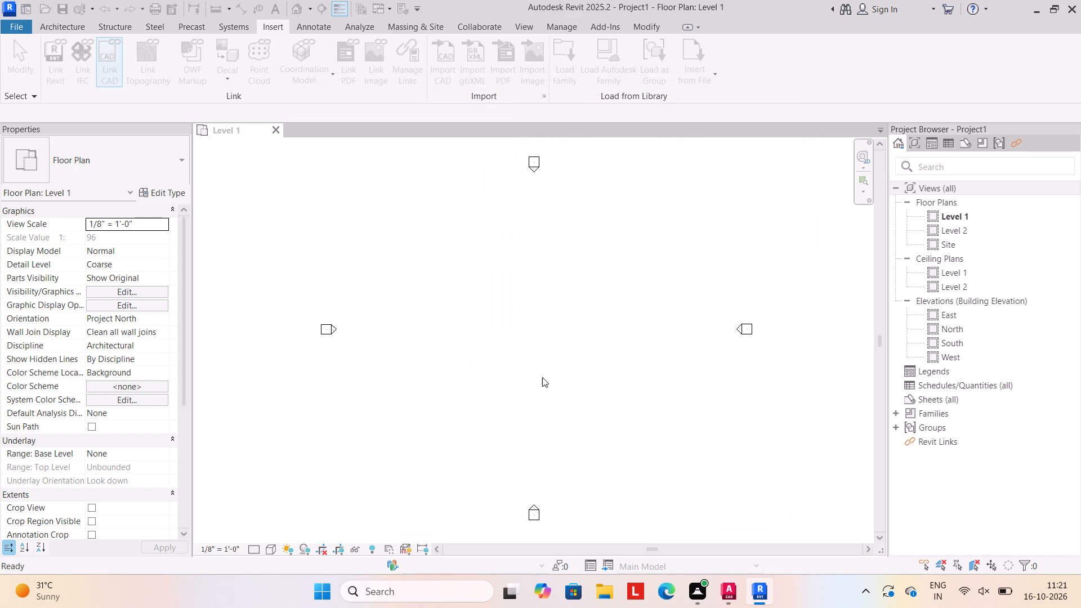
Duplicate the Generic - 8" basic wall type as WALL9" and set its structure layer thickness to 9".
{"action": "scroll", "coordinate": [547, 342], "scroll_direction": "up", "scroll_amount": 4}
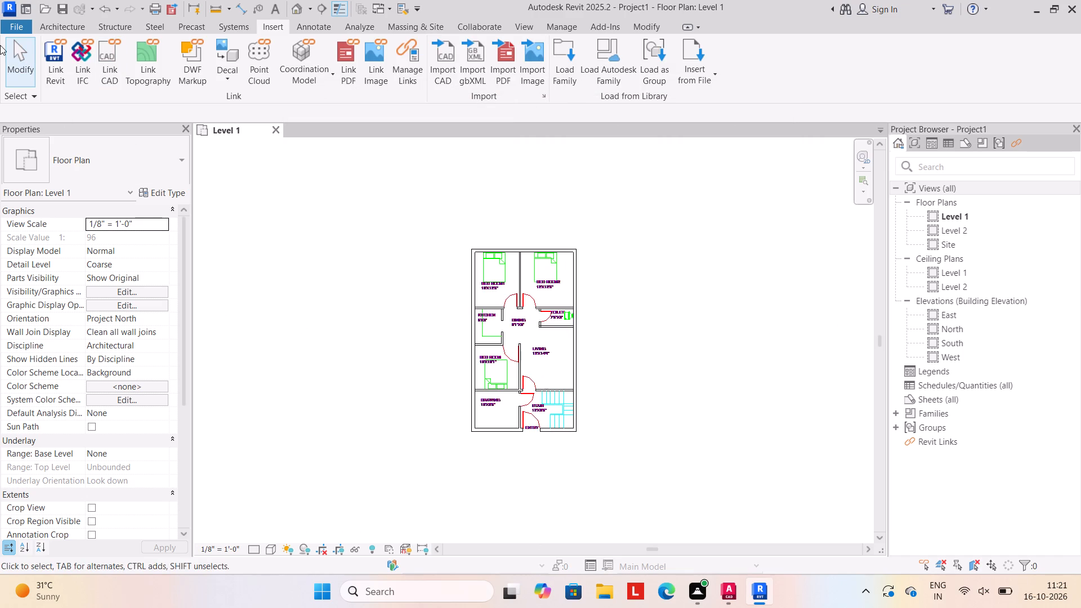
{"action": "left_click", "coordinate": [65, 24]}
{"action": "left_click", "coordinate": [59, 81]}
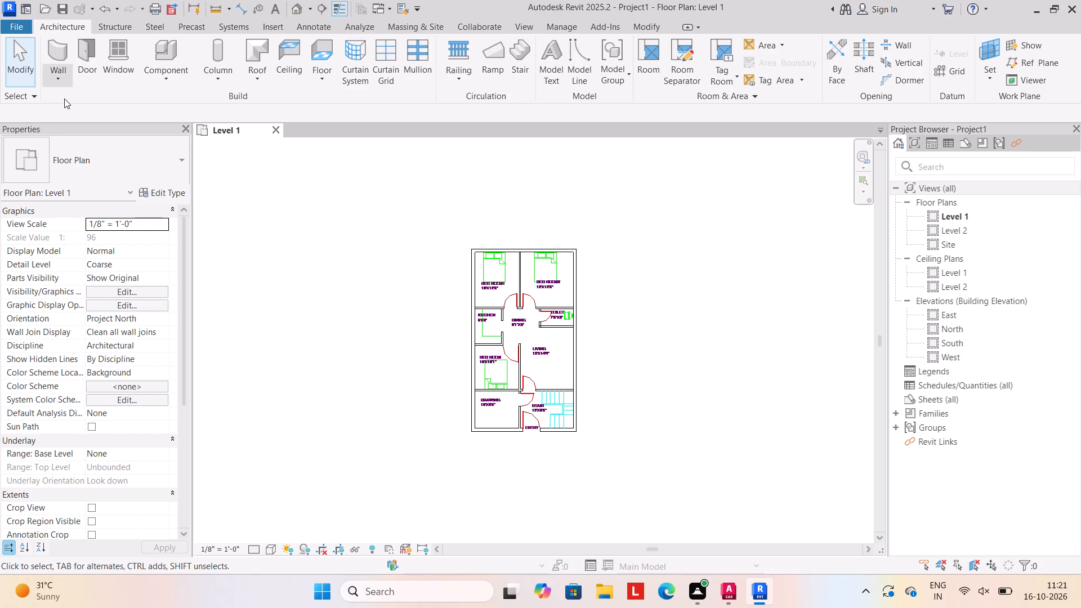
{"action": "left_click", "coordinate": [74, 102]}
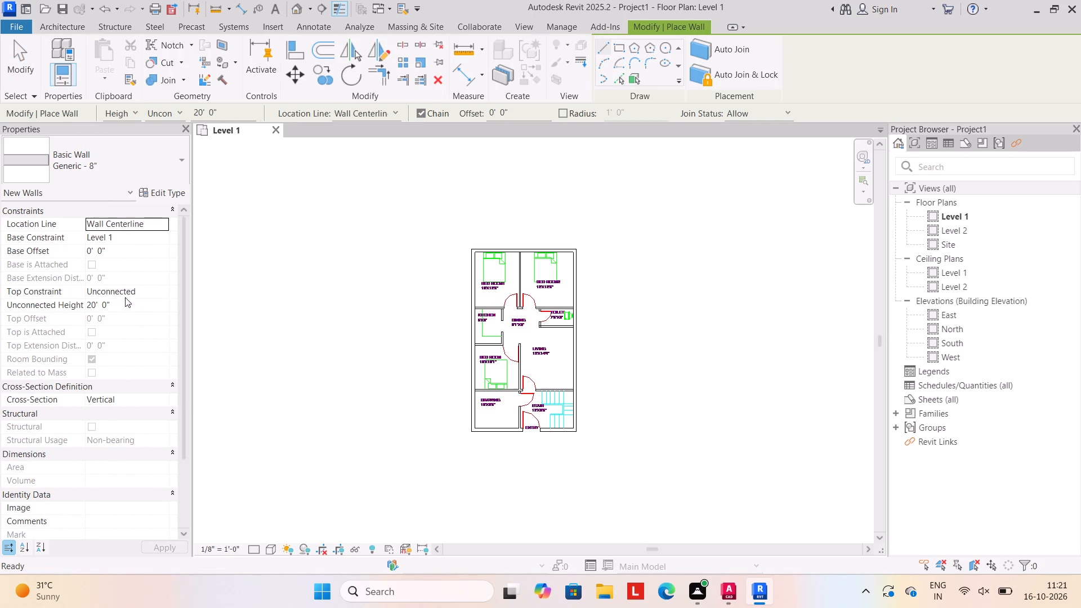
{"action": "left_click", "coordinate": [161, 191]}
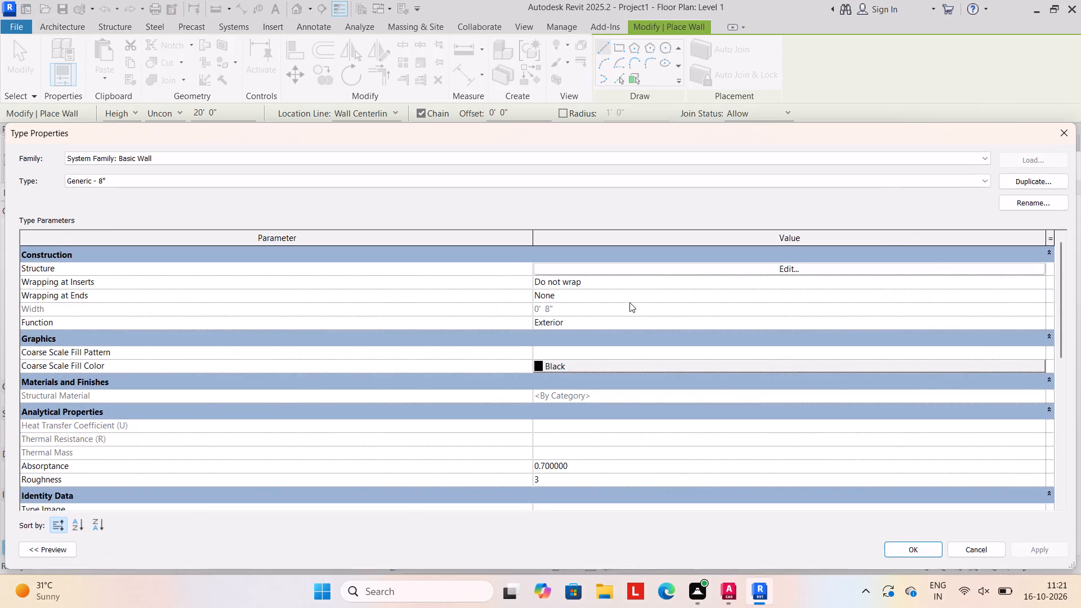
{"action": "left_click", "coordinate": [1018, 182]}
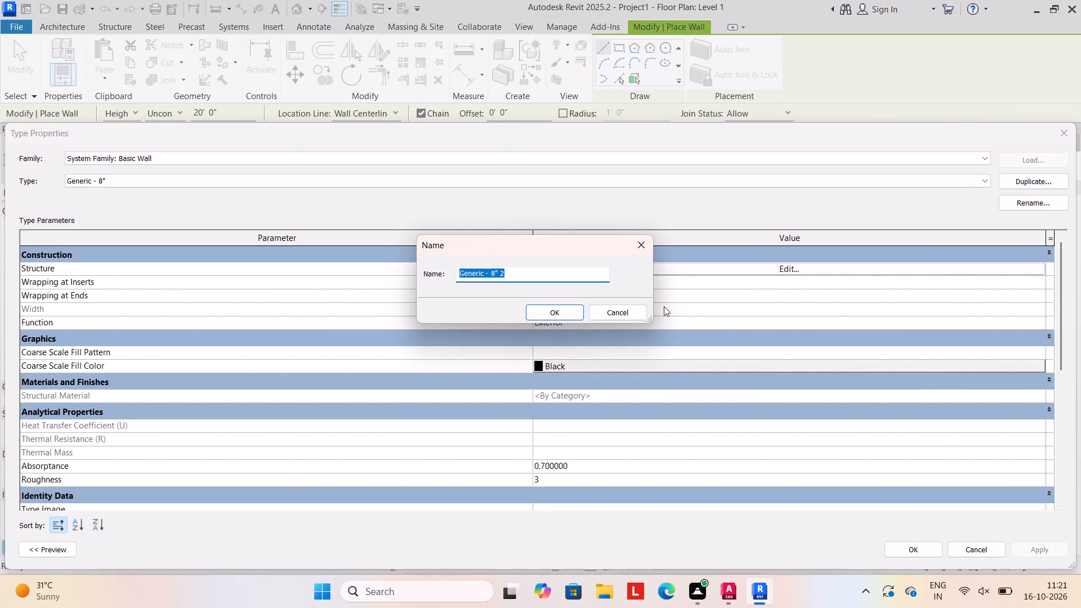
{"action": "type", "text": "WALL"}
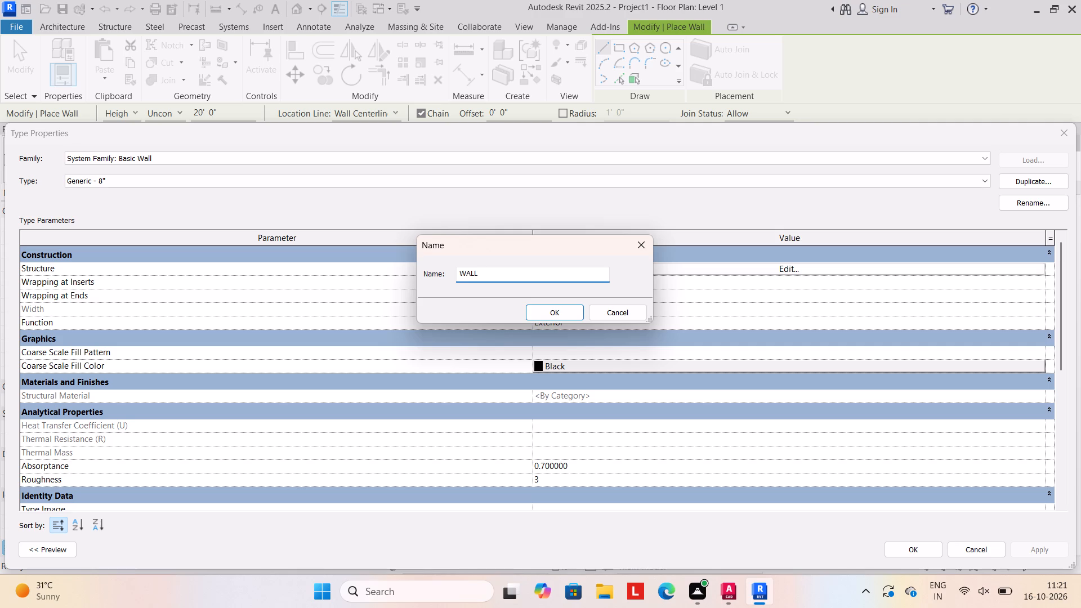
{"action": "type", "text": "9\""}
{"action": "left_click", "coordinate": [546, 320]}
{"action": "left_click", "coordinate": [772, 269]}
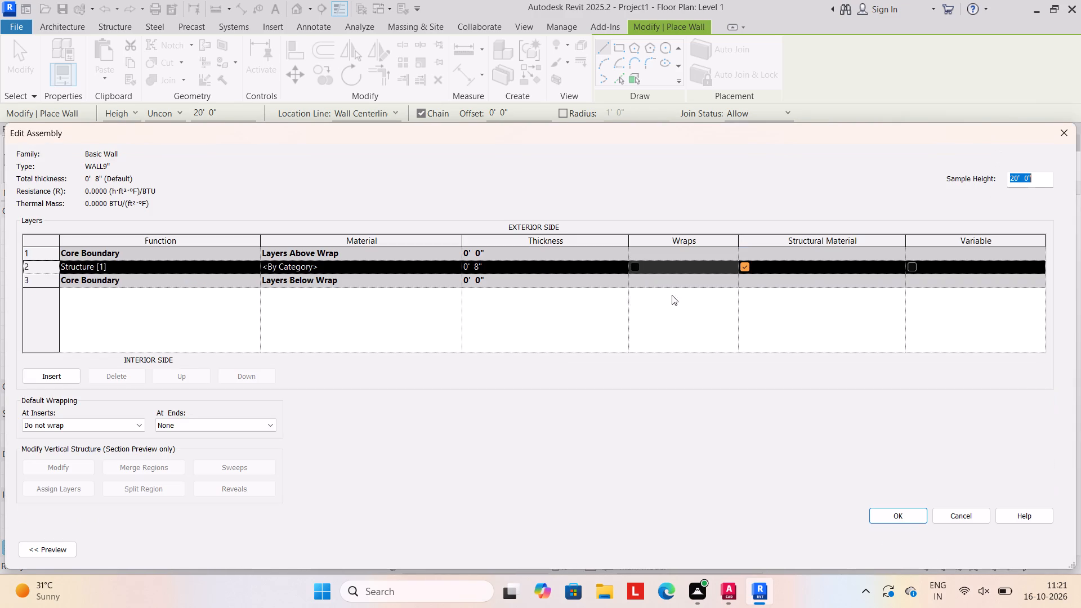
{"action": "left_click", "coordinate": [548, 271]}
{"action": "type", "text": "9\""}
{"action": "left_click", "coordinate": [899, 519]}
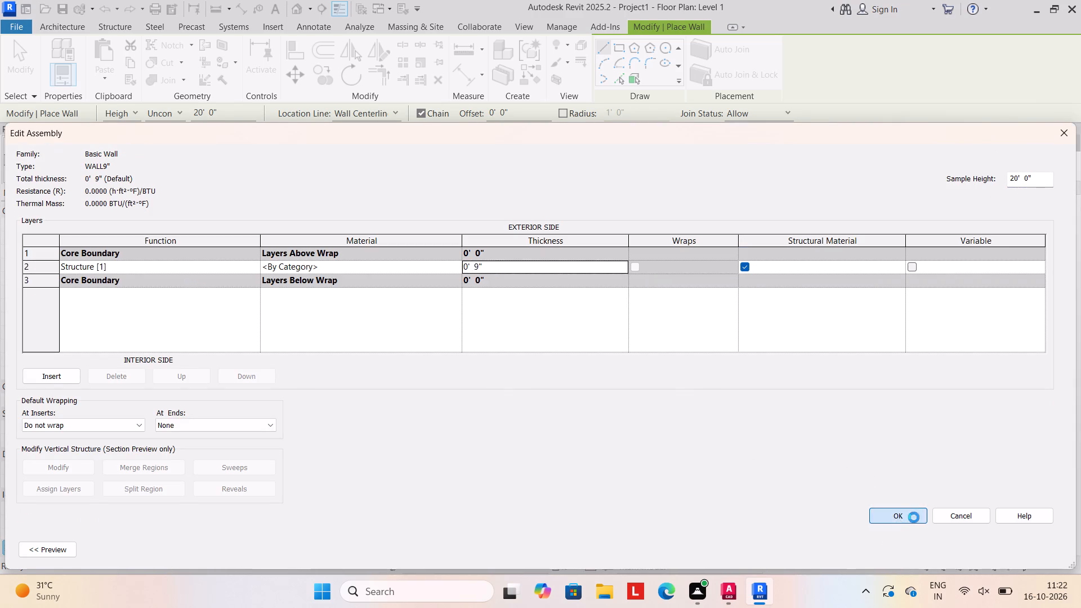
{"action": "left_click", "coordinate": [1042, 550]}
{"action": "left_click", "coordinate": [921, 546]}
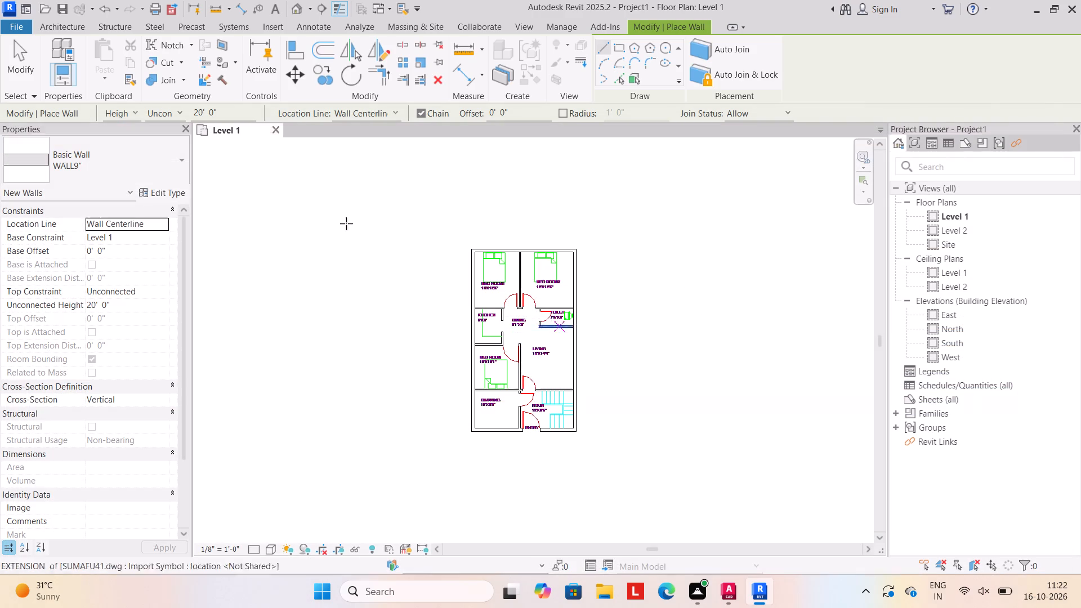
Duplicate the WALL9" type as WALL4.5" and set its structure layer thickness to 4.5".
{"action": "left_click", "coordinate": [175, 192]}
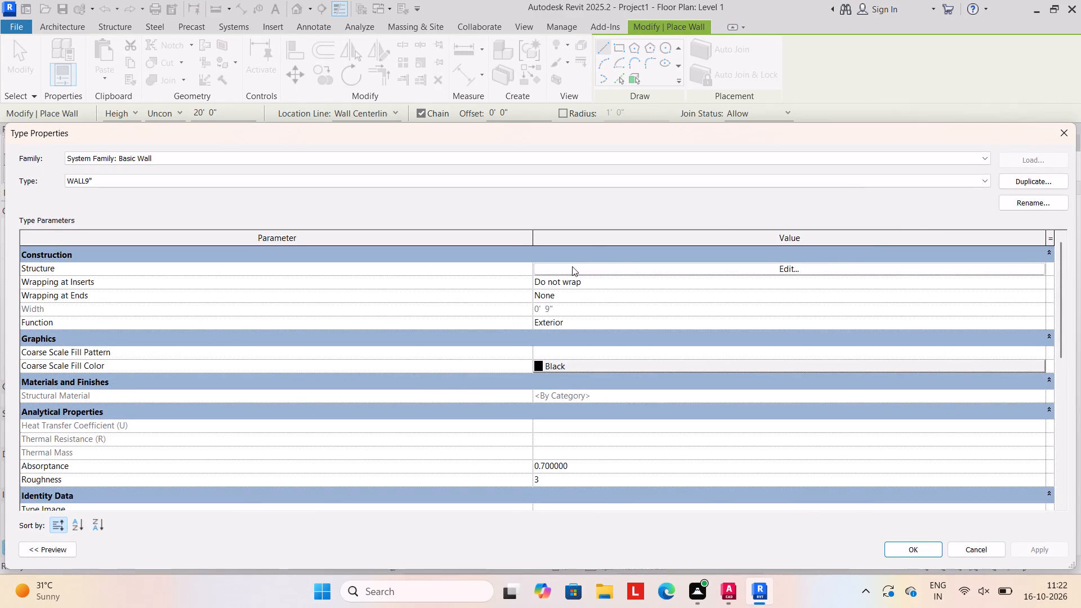
{"action": "left_click", "coordinate": [1041, 184]}
{"action": "type", "text": "WALL"}
{"action": "type", "text": "4.5\""}
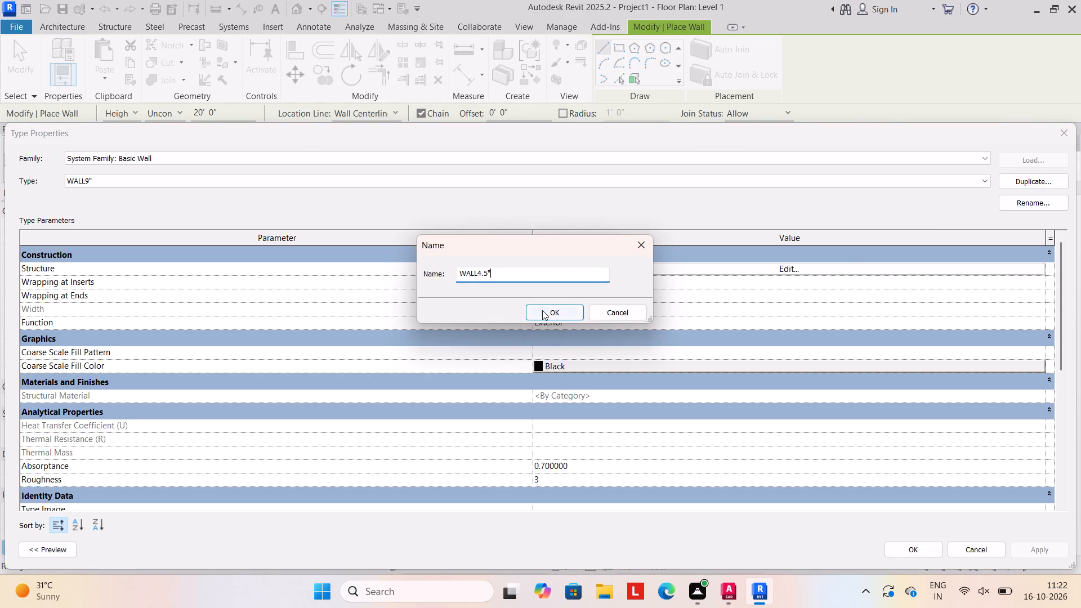
{"action": "left_click", "coordinate": [542, 310]}
{"action": "left_click", "coordinate": [654, 270]}
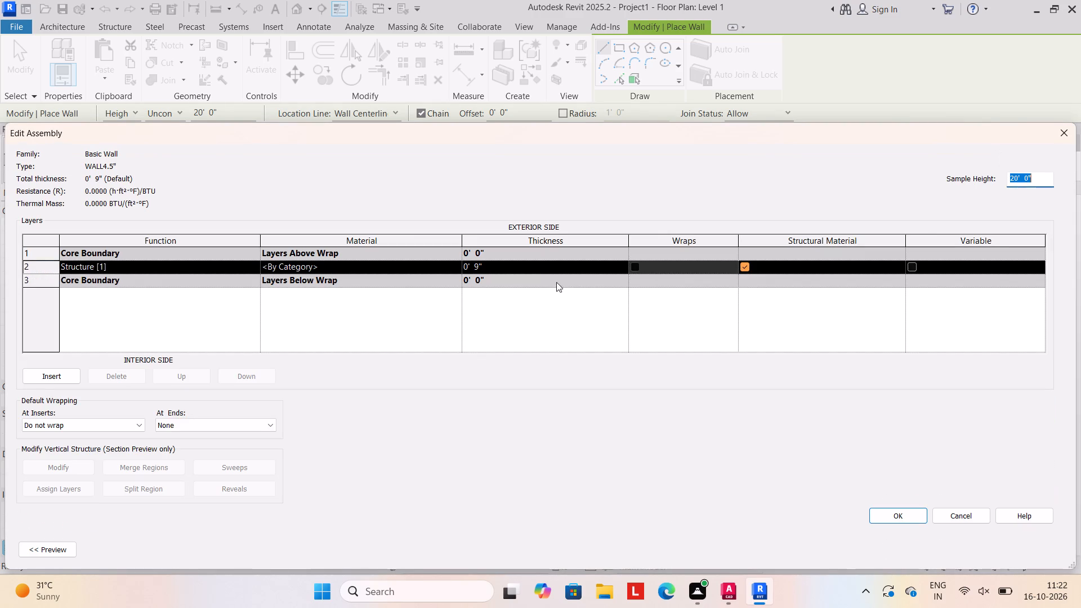
{"action": "left_click", "coordinate": [540, 270]}
{"action": "type", "text": "4.5\""}
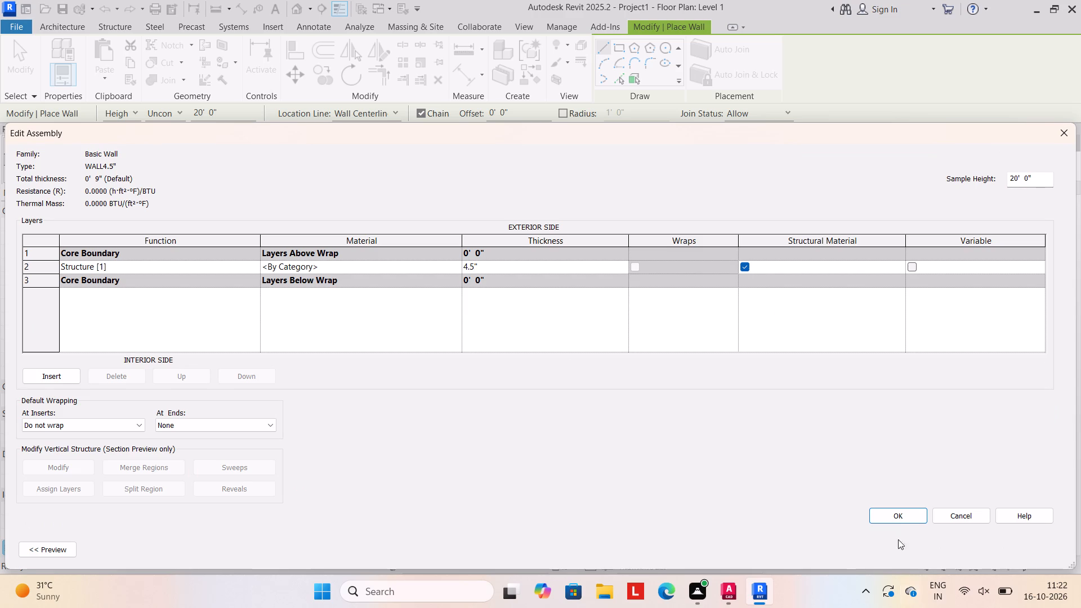
{"action": "left_click", "coordinate": [896, 515]}
{"action": "left_click", "coordinate": [1052, 548]}
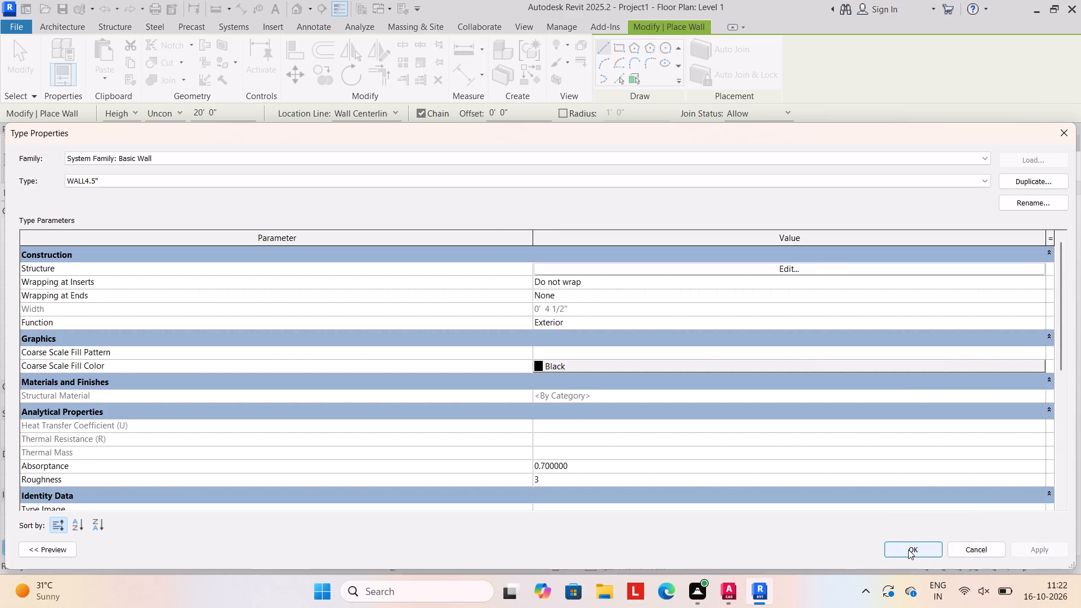
{"action": "left_click", "coordinate": [908, 549]}
Set up new walls as type WALL9" with location line Finish Face: Interior and unconnected height 10'.
{"action": "scroll", "coordinate": [565, 360], "scroll_direction": "up", "scroll_amount": 3}
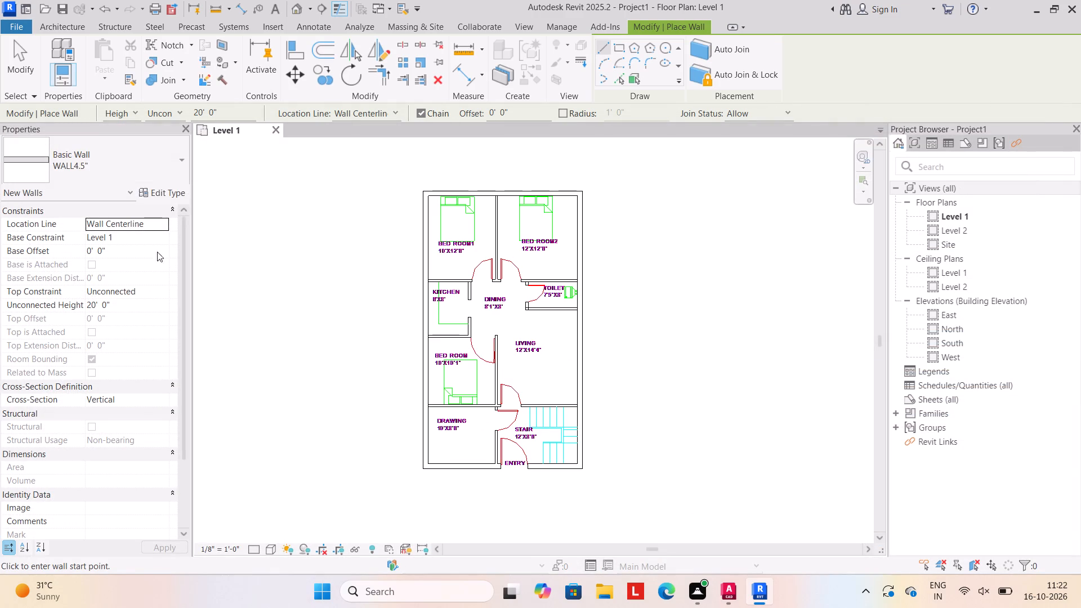
{"action": "left_click", "coordinate": [177, 162]}
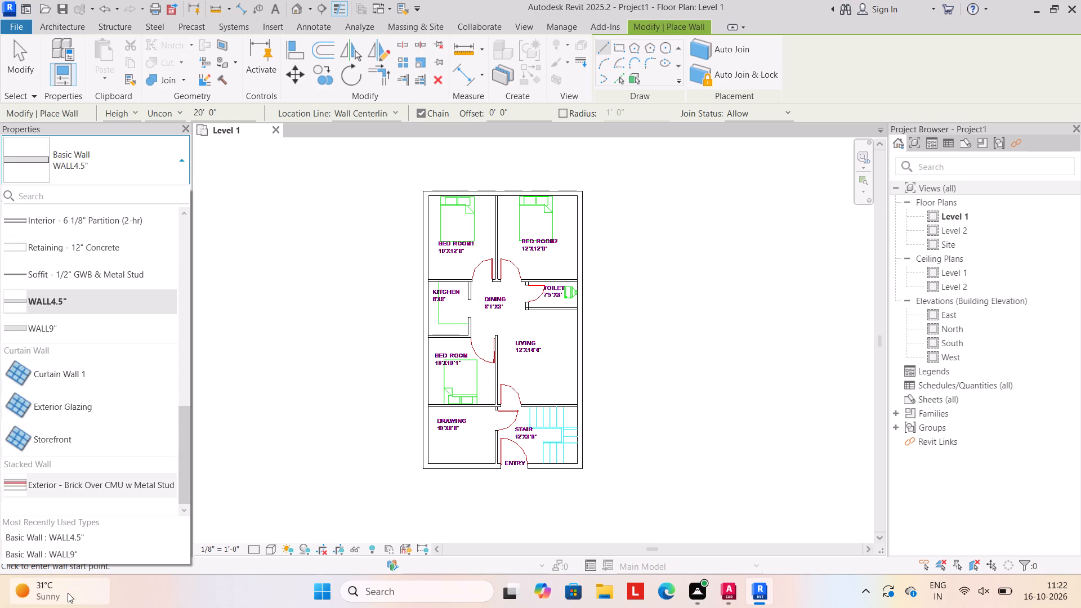
{"action": "left_click", "coordinate": [73, 555]}
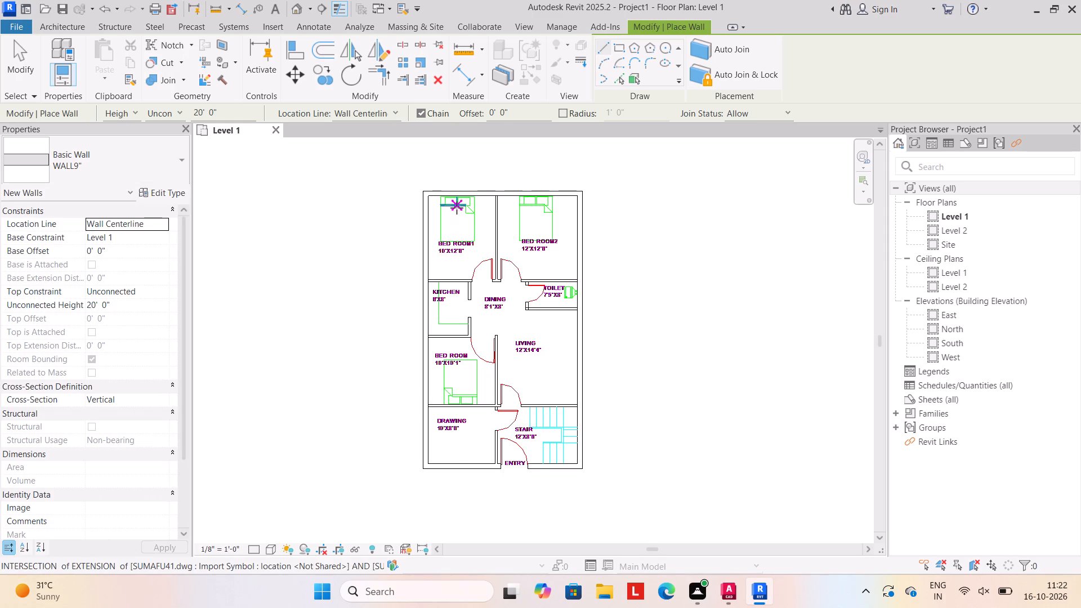
{"action": "scroll", "coordinate": [455, 207], "scroll_direction": "up", "scroll_amount": 1}
{"action": "left_click", "coordinate": [417, 187]}
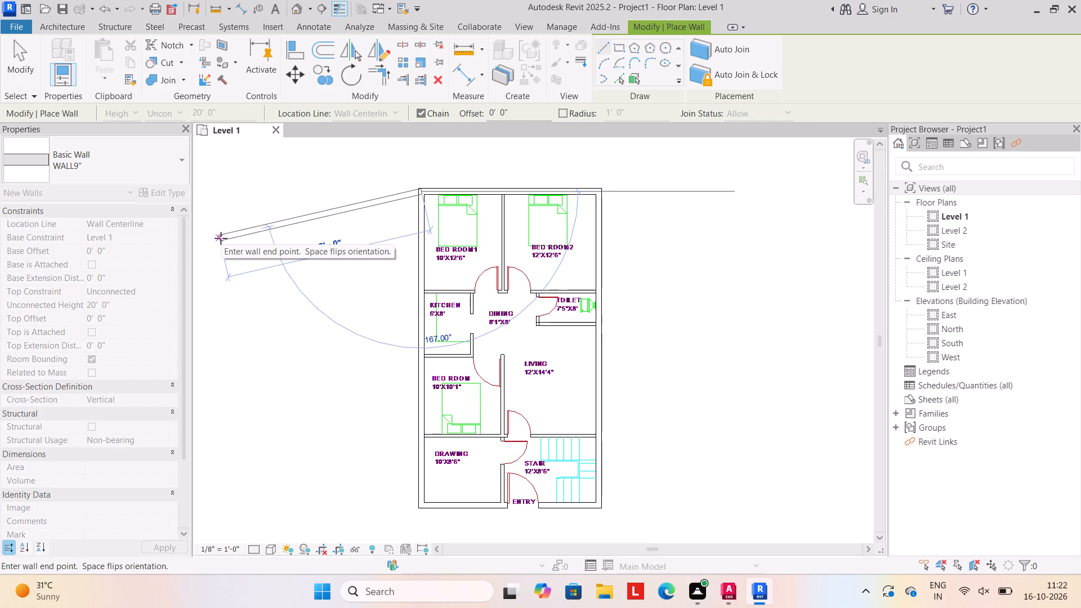
{"action": "key", "text": "Escape"}
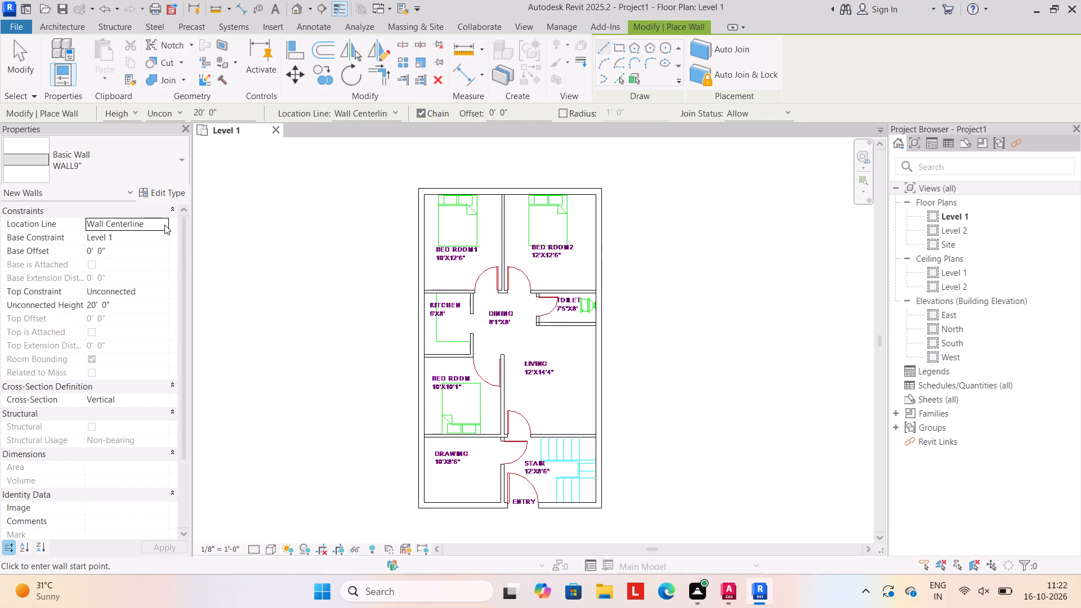
{"action": "left_click", "coordinate": [163, 225]}
{"action": "left_click", "coordinate": [144, 271]}
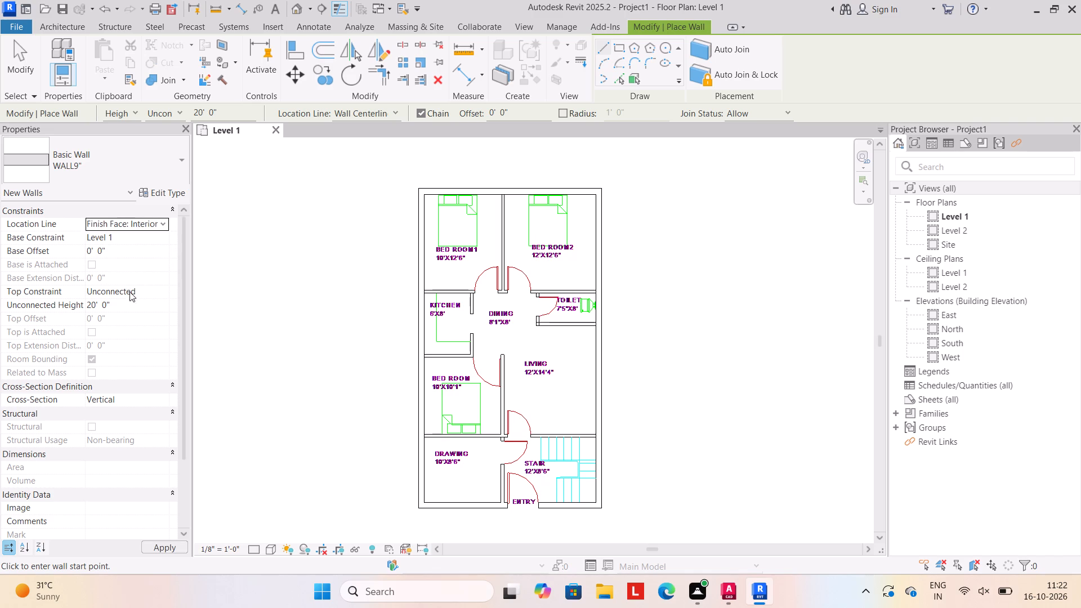
{"action": "left_click", "coordinate": [126, 302]}
{"action": "type", "text": "10'"}
{"action": "key", "text": "Return"}
Trace the plan's outer outline with WALL9" walls as a closed rectangle about 23'-10 1/2" by 41'-7 1/2".
{"action": "left_click", "coordinate": [418, 187]}
{"action": "key", "text": "space"}
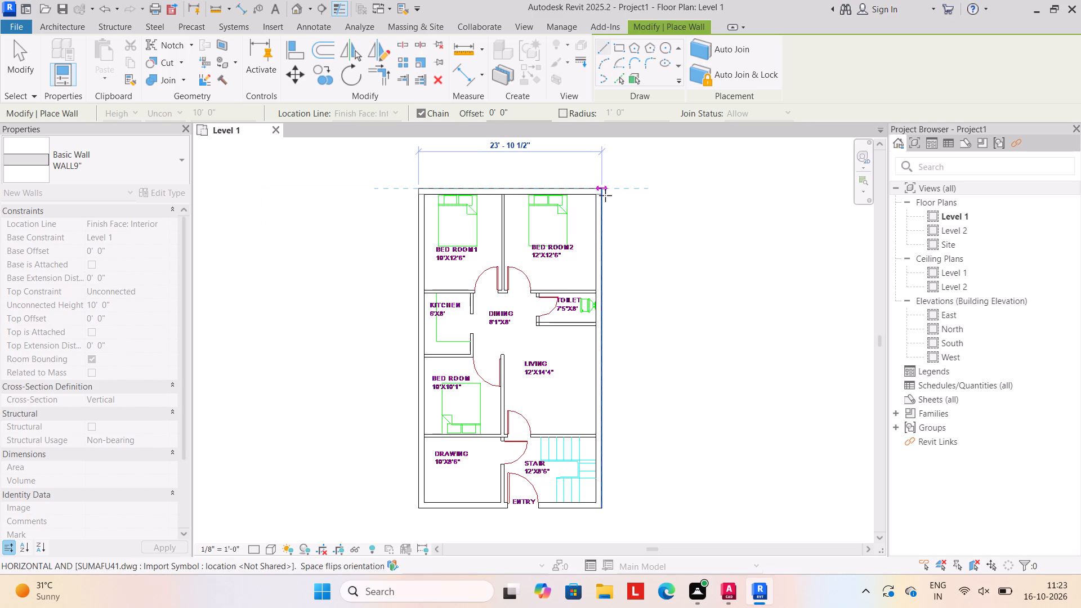
{"action": "left_click_drag", "start_coordinate": [602, 191], "coordinate": [604, 227]}
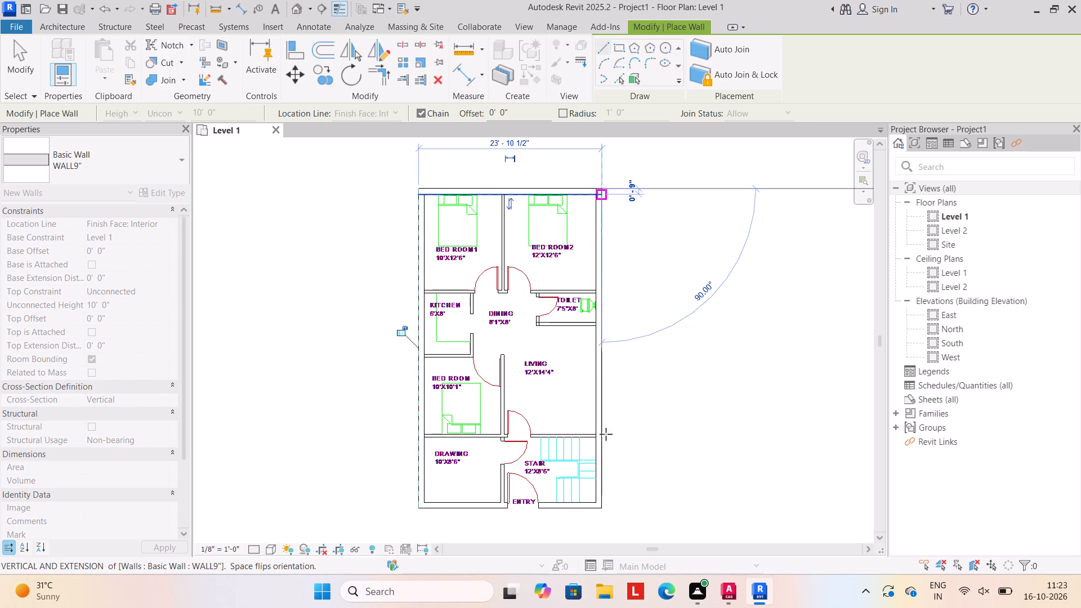
{"action": "left_click", "coordinate": [596, 512]}
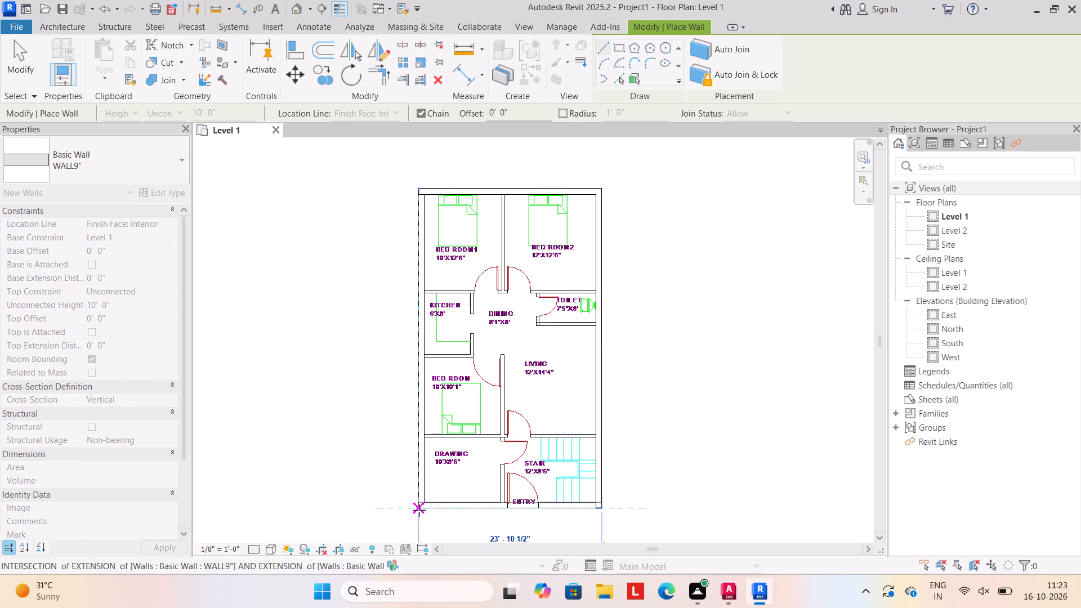
{"action": "left_click", "coordinate": [419, 510]}
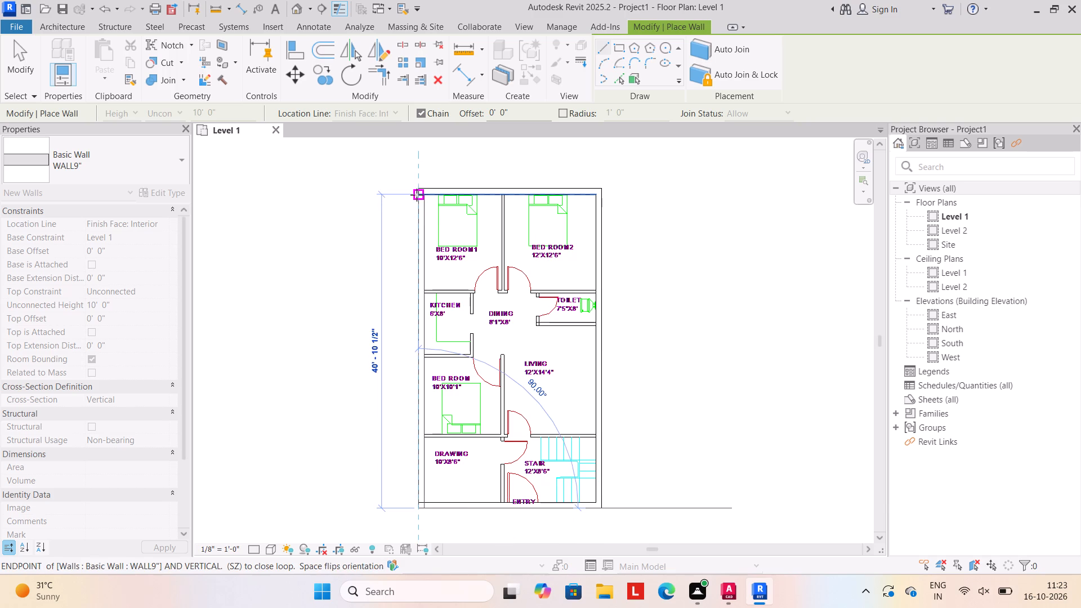
{"action": "left_click", "coordinate": [417, 195]}
{"action": "key", "text": "Escape"}
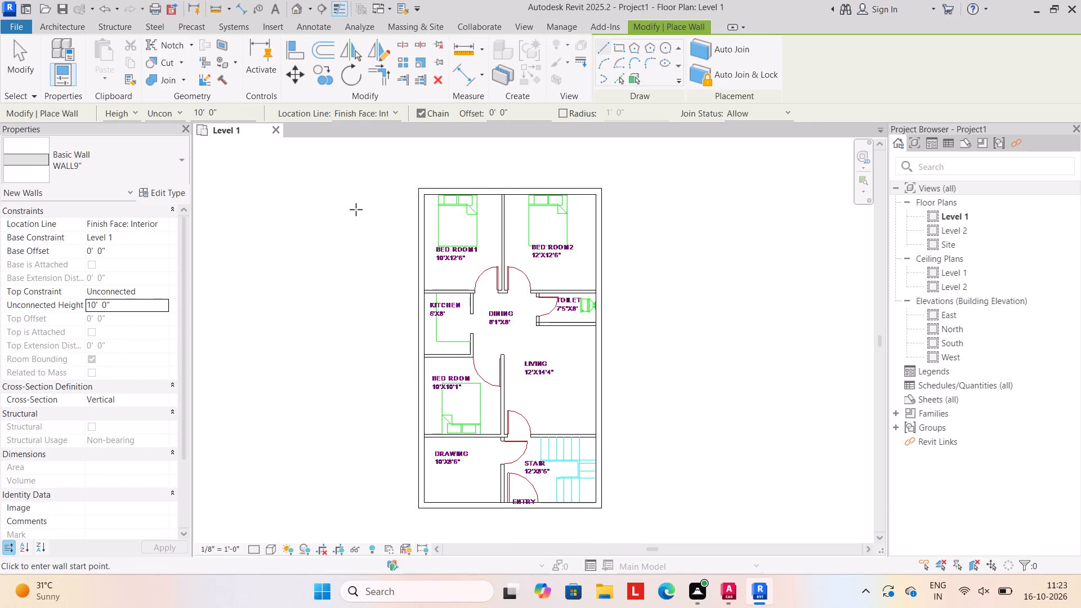
Switch to WALL4.5" and draw a horizontal wall below the two upper bedrooms, spanning between the exterior side walls.
{"action": "left_click", "coordinate": [73, 26]}
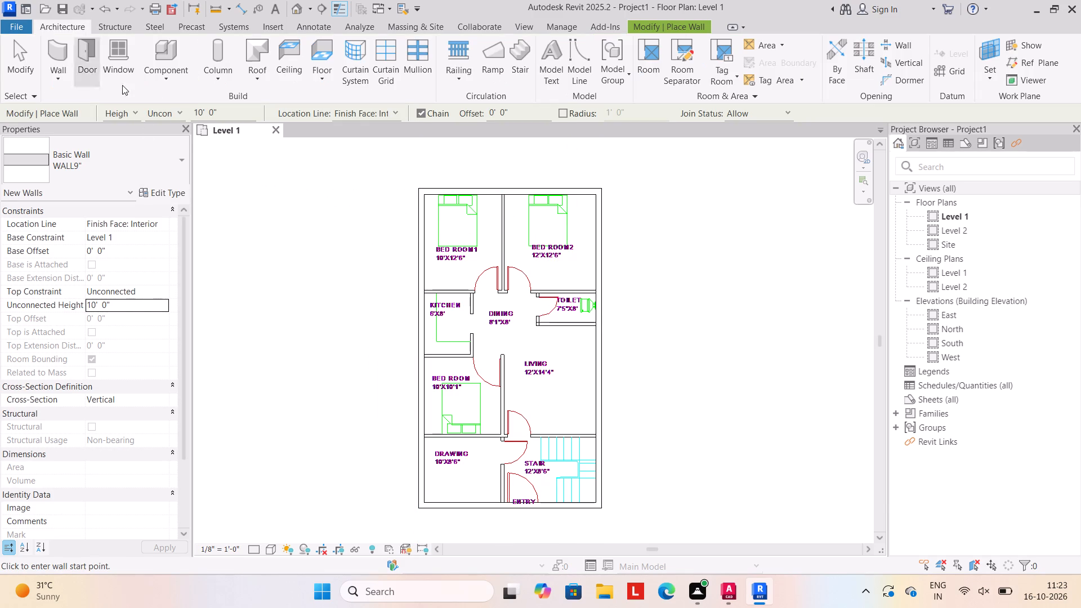
{"action": "left_click", "coordinate": [181, 164]}
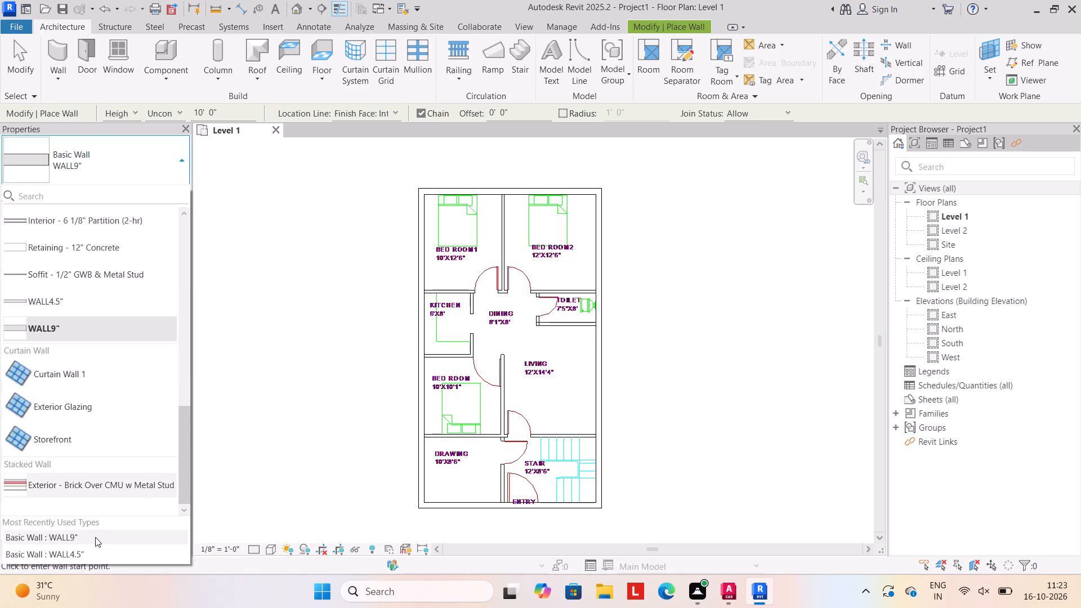
{"action": "left_click", "coordinate": [77, 552]}
{"action": "scroll", "coordinate": [513, 217], "scroll_direction": "up", "scroll_amount": 4}
{"action": "scroll", "coordinate": [447, 309], "scroll_direction": "down", "scroll_amount": 2}
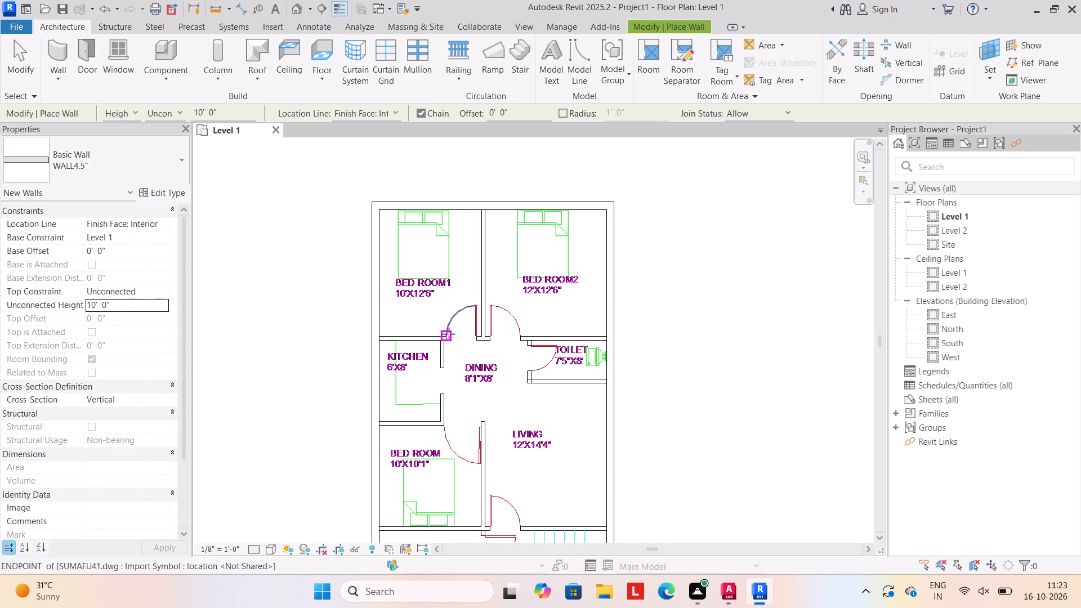
{"action": "middle_click_drag", "start_coordinate": [452, 331], "coordinate": [427, 273]}
{"action": "scroll", "coordinate": [443, 323], "scroll_direction": "down", "scroll_amount": 2}
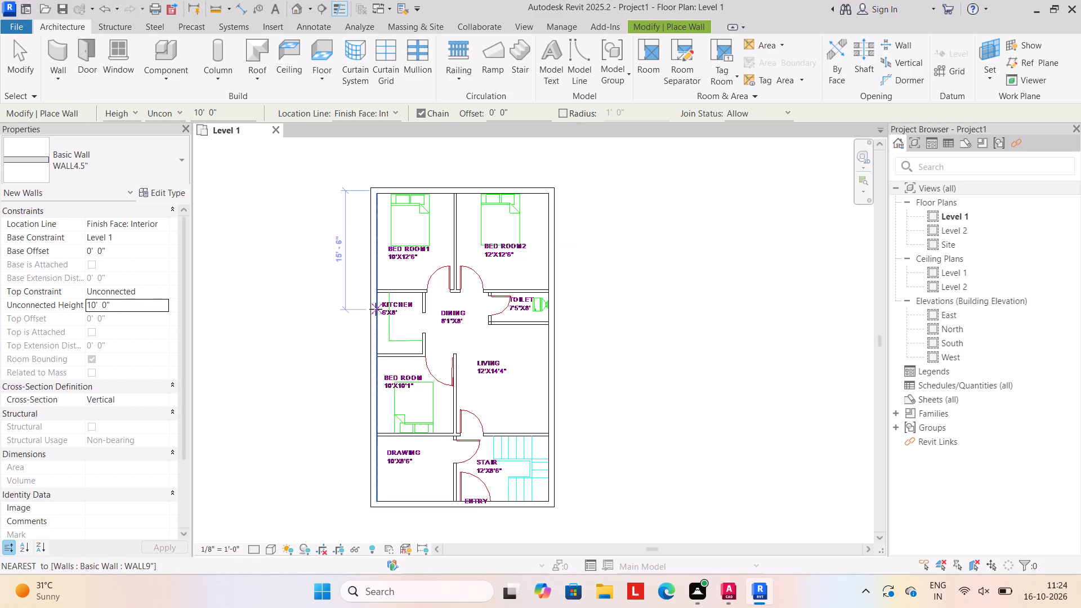
{"action": "scroll", "coordinate": [376, 309], "scroll_direction": "up", "scroll_amount": 3}
{"action": "left_click_drag", "start_coordinate": [382, 286], "coordinate": [396, 286]}
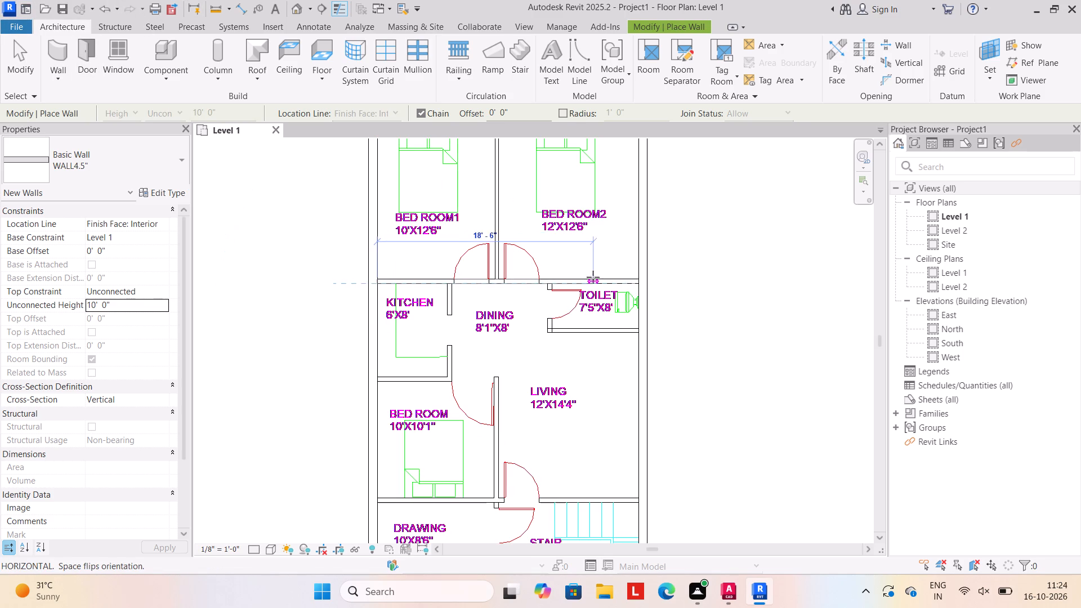
{"action": "left_click", "coordinate": [640, 283]}
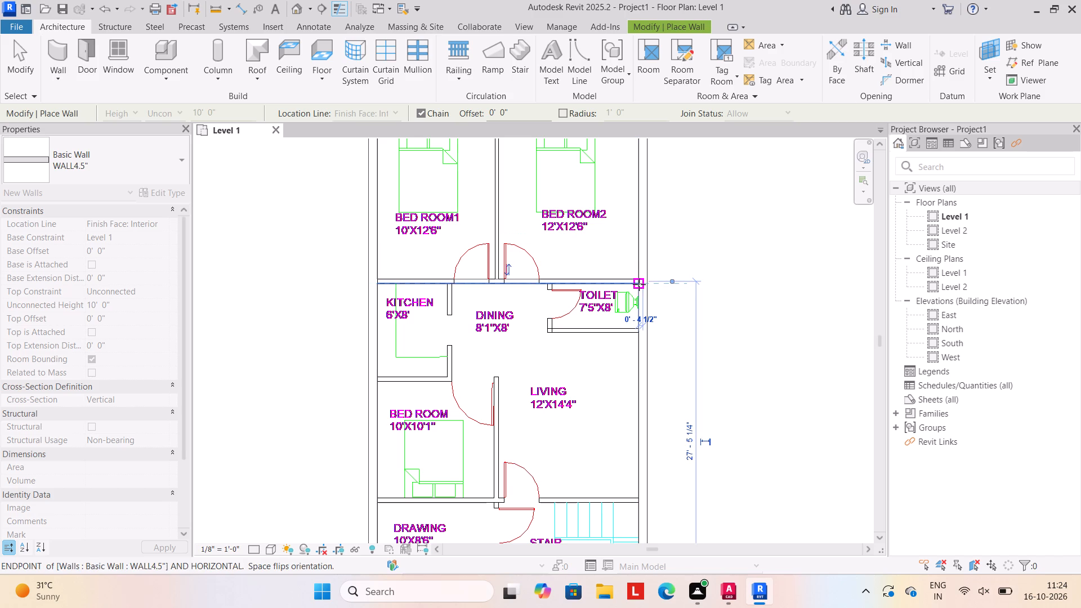
{"action": "key", "text": "Escape"}
Draw a vertical WALL4.5" partition between Bed Room1 and Bed Room2, from the exterior wall to the horizontal cross wall.
{"action": "scroll", "coordinate": [556, 264], "scroll_direction": "down", "scroll_amount": 1}
{"action": "middle_click_drag", "start_coordinate": [544, 251], "coordinate": [544, 270]}
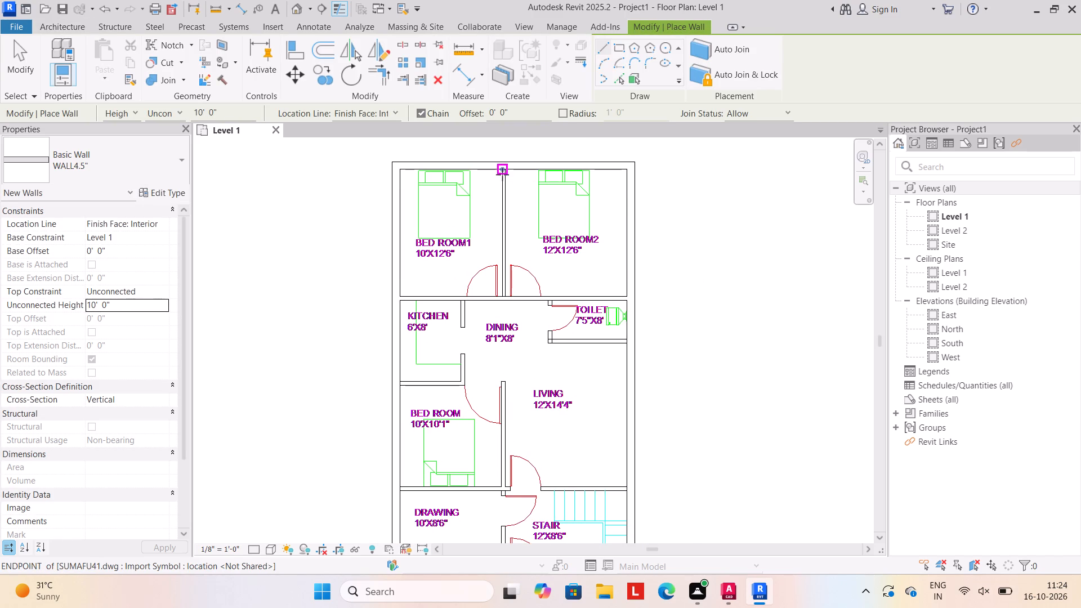
{"action": "left_click", "coordinate": [502, 171]}
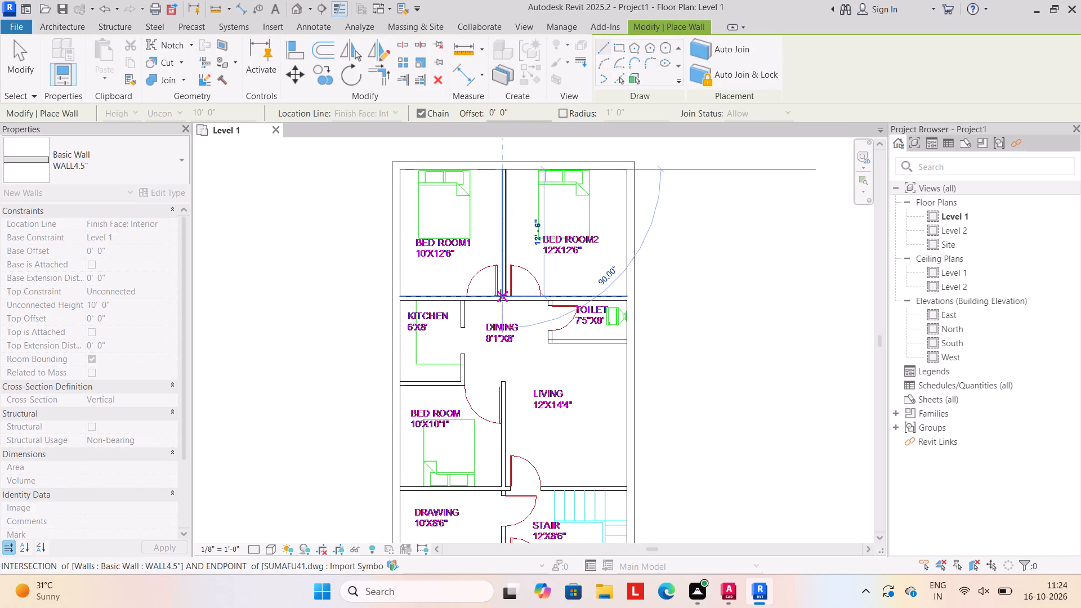
{"action": "key", "text": "Escape"}
{"action": "scroll", "coordinate": [505, 175], "scroll_direction": "up", "scroll_amount": 4}
{"action": "middle_click_drag", "start_coordinate": [506, 172], "coordinate": [560, 240]}
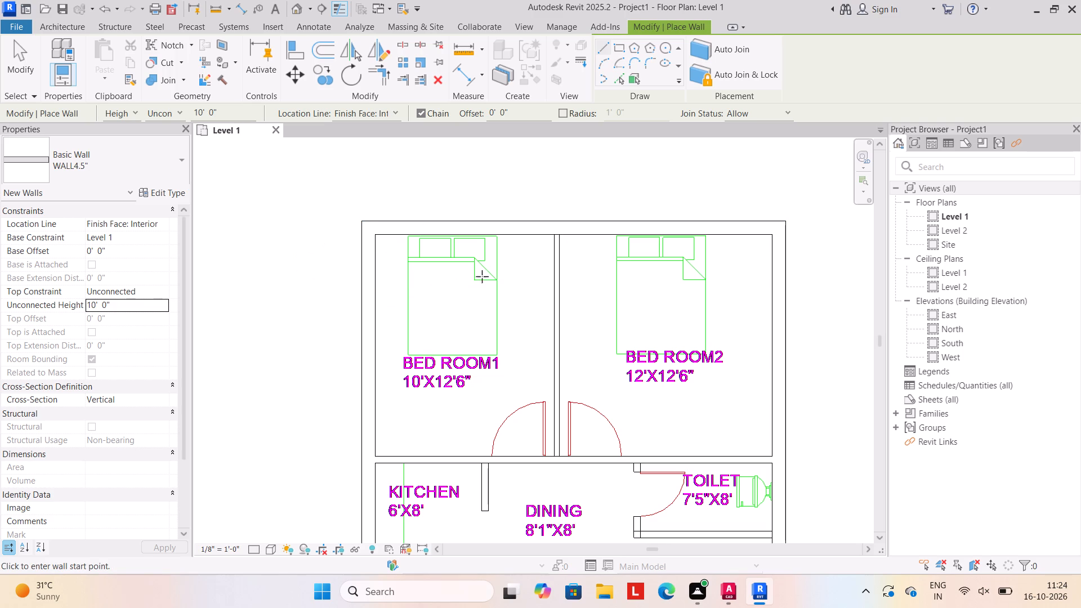
{"action": "scroll", "coordinate": [590, 257], "scroll_direction": "up", "scroll_amount": 3}
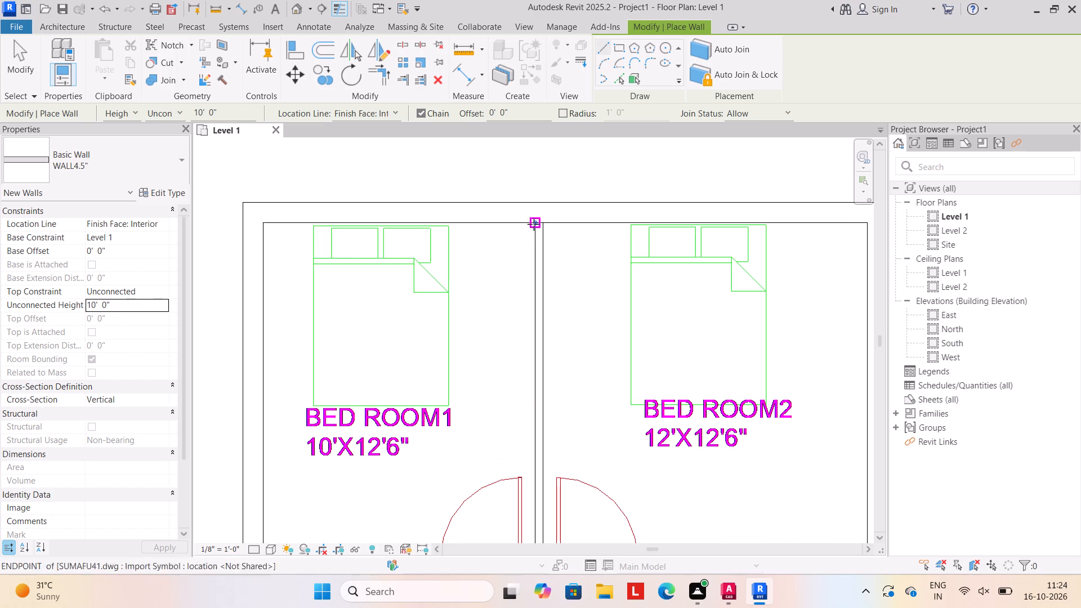
{"action": "left_click", "coordinate": [534, 224]}
{"action": "middle_click_drag", "start_coordinate": [520, 441], "coordinate": [502, 259]}
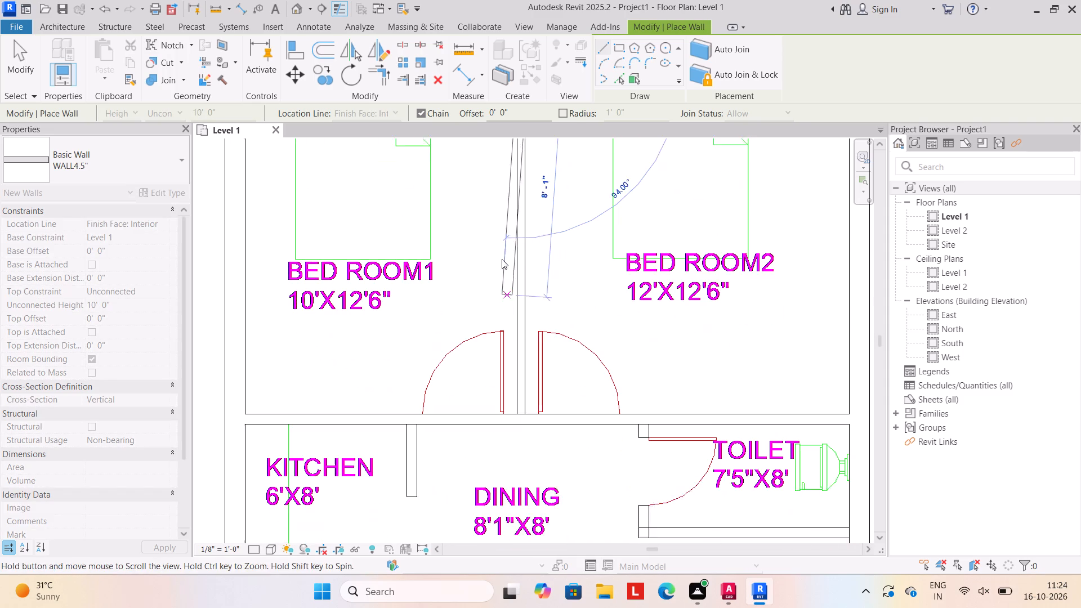
{"action": "middle_click_drag", "start_coordinate": [502, 259], "coordinate": [502, 275]}
{"action": "left_click", "coordinate": [516, 395]}
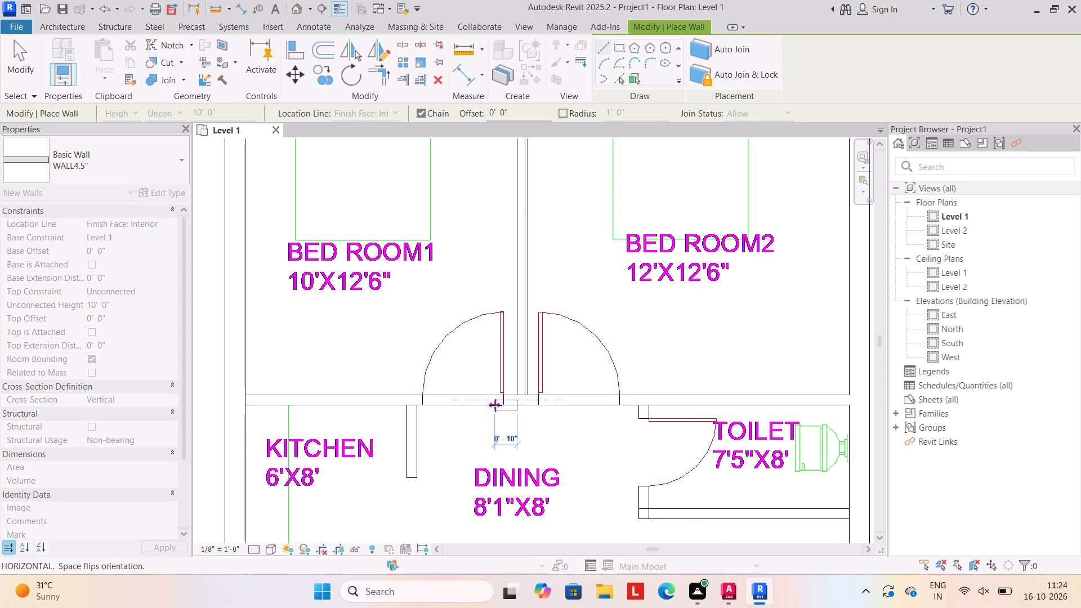
{"action": "key", "text": "Escape"}
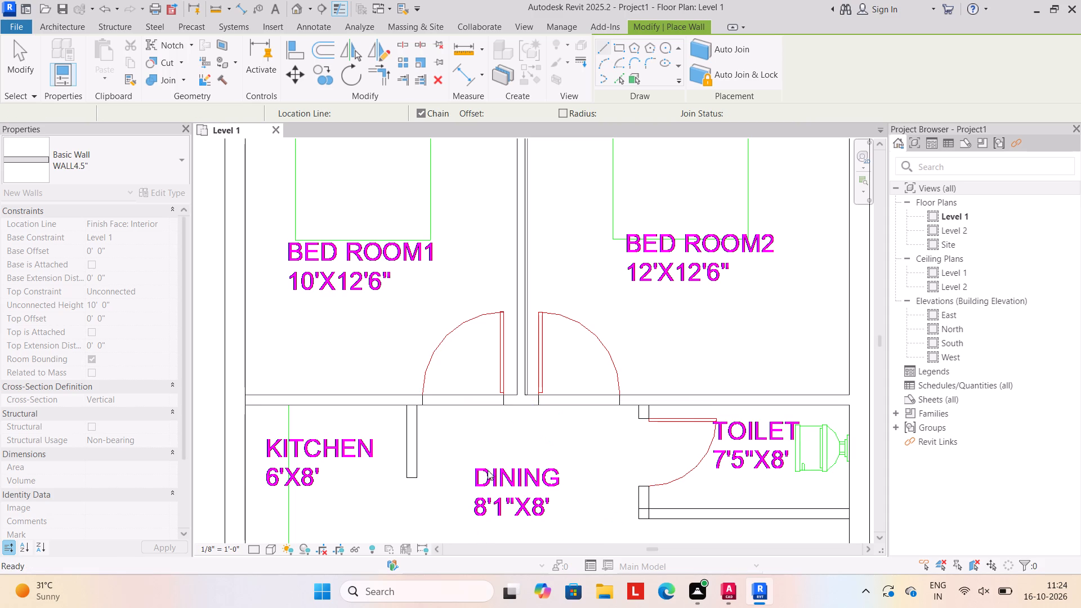
Draw a vertical WALL4.5" partition between Kitchen and Dining, from the cross wall to the kitchen's lower corner.
{"action": "scroll", "coordinate": [455, 466], "scroll_direction": "down", "scroll_amount": 1}
{"action": "left_click_drag", "start_coordinate": [412, 414], "coordinate": [412, 428]}
{"action": "middle_click_drag", "start_coordinate": [412, 524], "coordinate": [419, 423]}
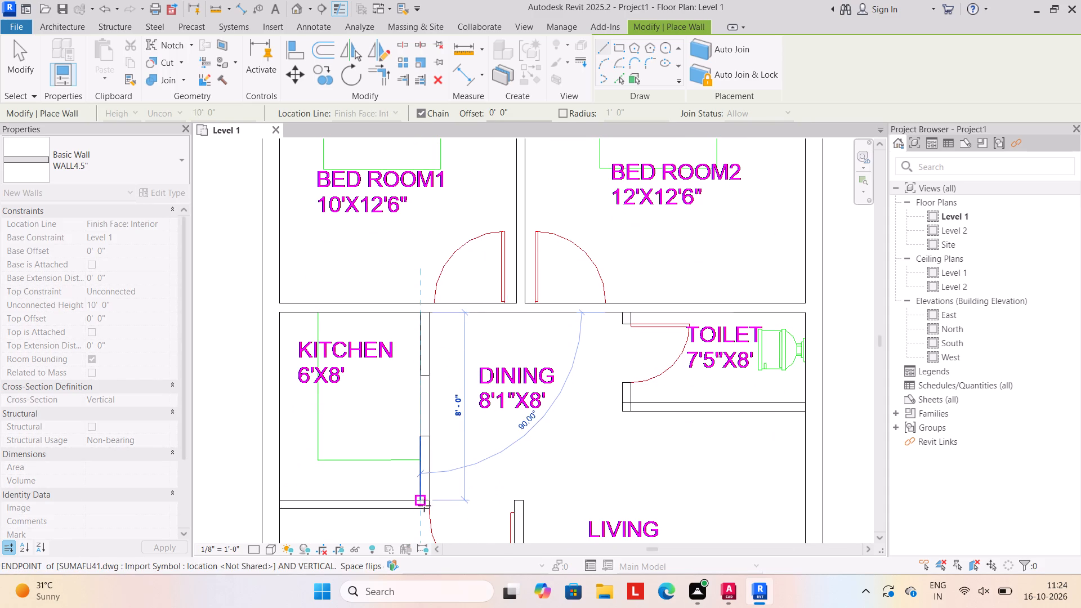
{"action": "left_click", "coordinate": [425, 509]}
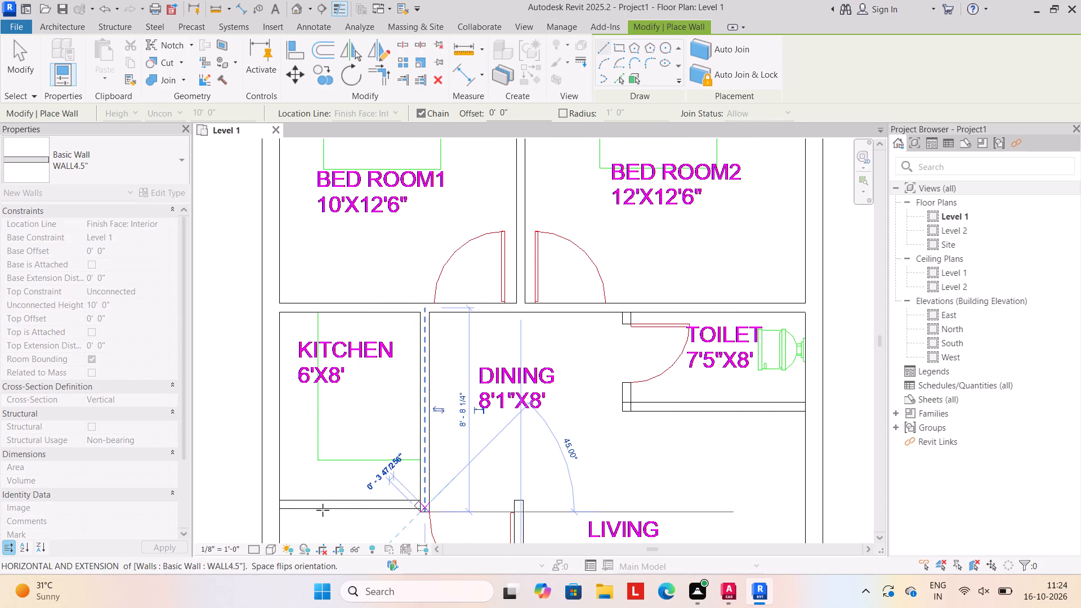
{"action": "key", "text": "space"}
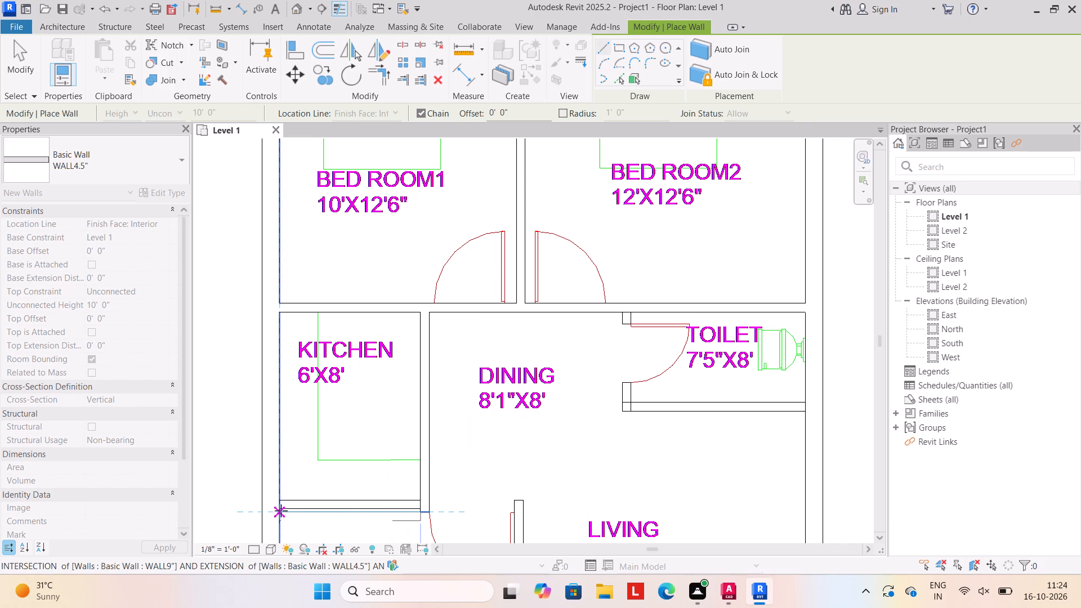
{"action": "key", "text": "Escape"}
Draw a 6'-0" WALL4.5" wall along the kitchen's lower side, from the exterior wall to the Kitchen–Dining partition.
{"action": "scroll", "coordinate": [324, 490], "scroll_direction": "up", "scroll_amount": 2}
{"action": "left_click_drag", "start_coordinate": [266, 506], "coordinate": [271, 504]}
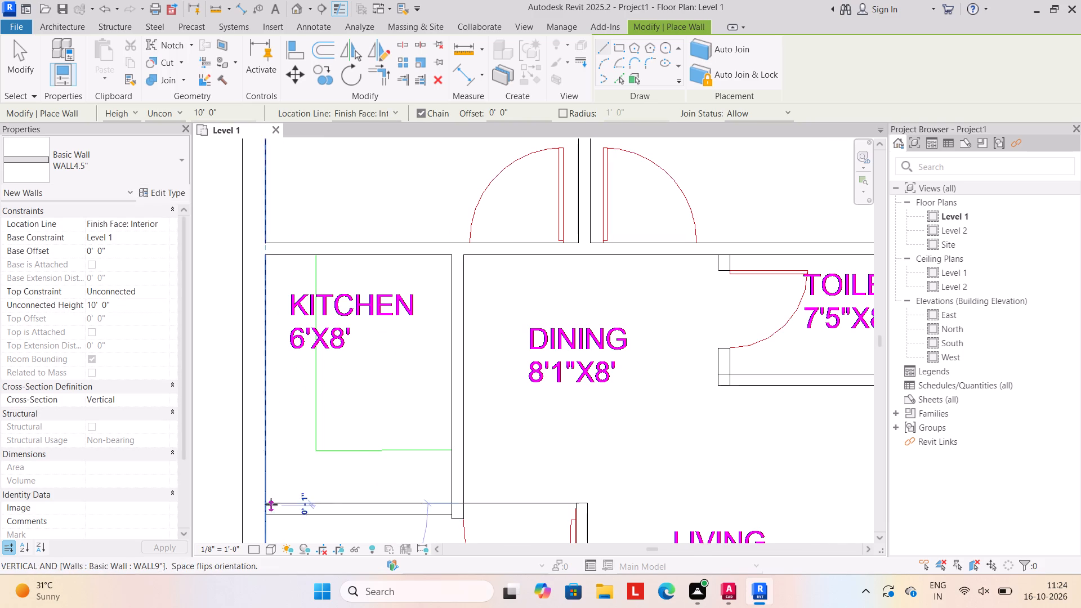
{"action": "left_click_drag", "start_coordinate": [271, 504], "coordinate": [273, 504]}
{"action": "key", "text": "space"}
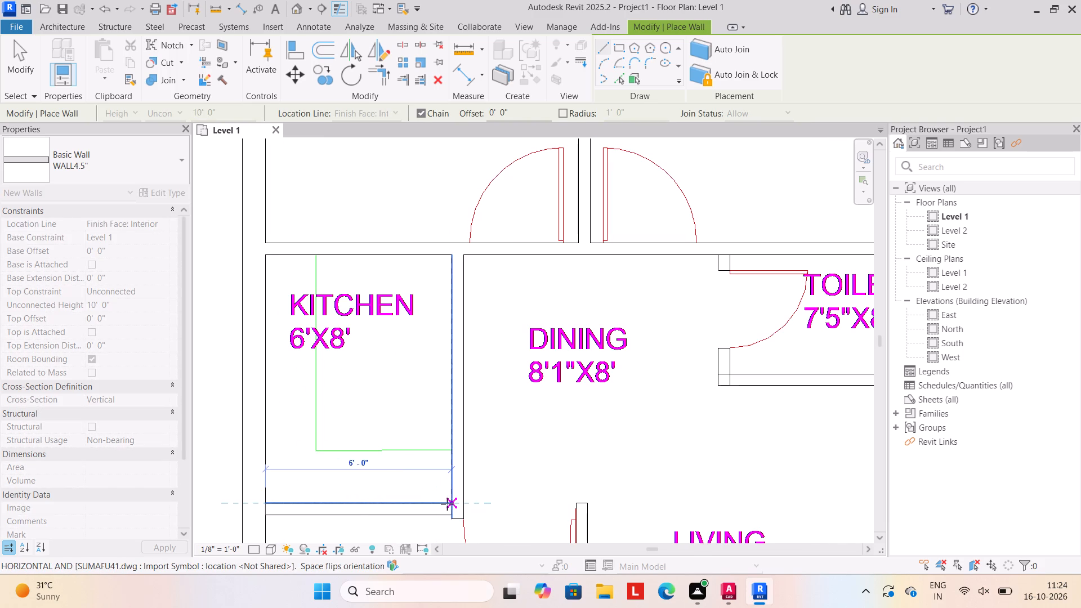
{"action": "left_click", "coordinate": [448, 504]}
{"action": "key", "text": "Escape"}
Pull the overshooting lower end of the Kitchen–Dining partition back to the outer face of the kitchen's lower wall.
{"action": "scroll", "coordinate": [454, 512], "scroll_direction": "down", "scroll_amount": 1}
{"action": "middle_click_drag", "start_coordinate": [454, 504], "coordinate": [461, 371]}
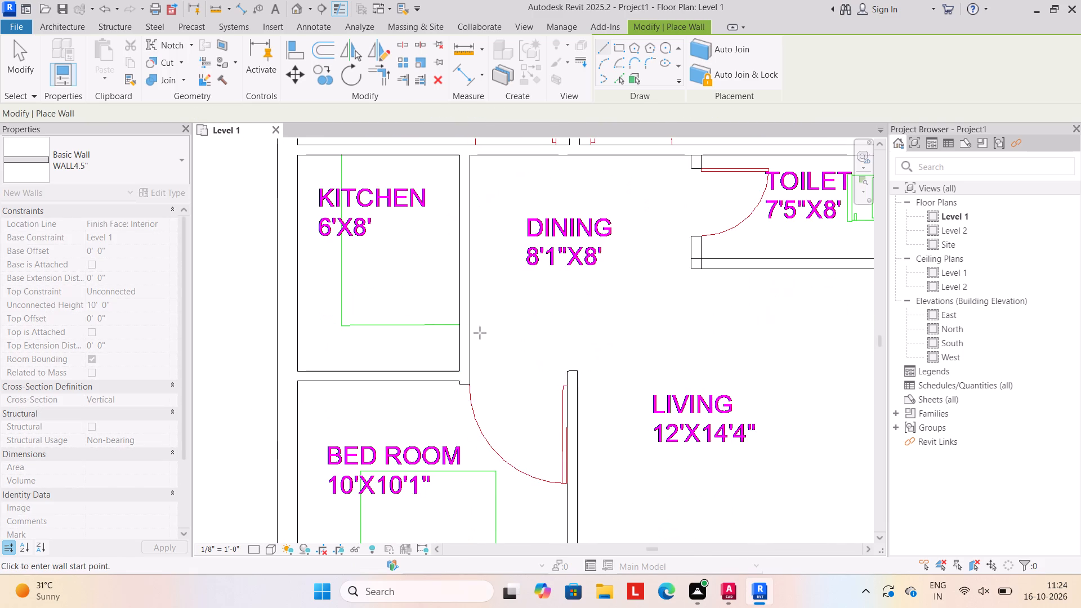
{"action": "key", "text": "Escape"}
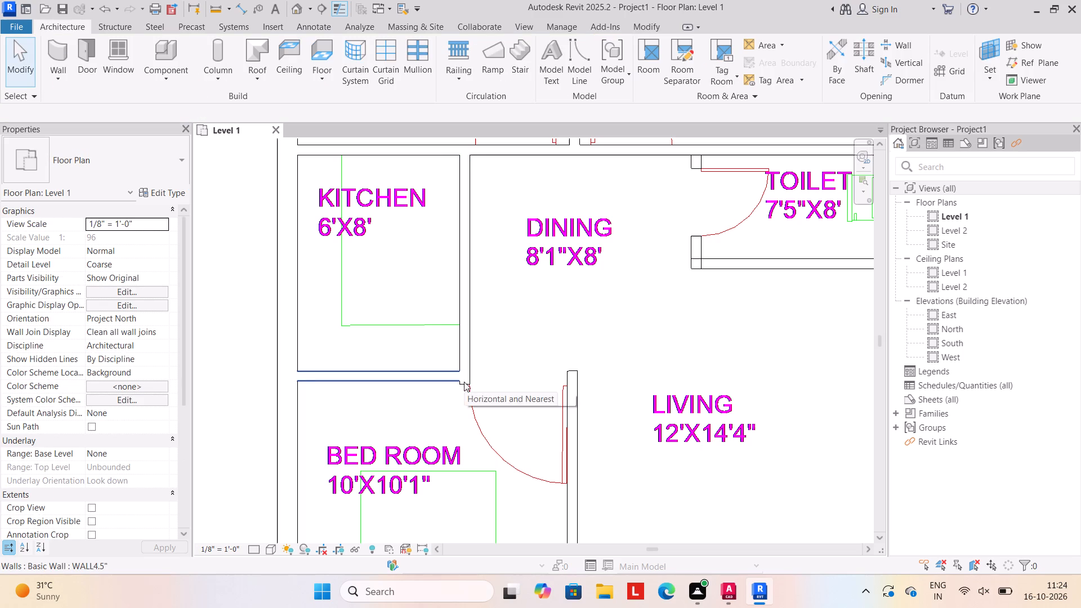
{"action": "left_click", "coordinate": [464, 382]}
{"action": "key", "text": "Escape"}
{"action": "left_click", "coordinate": [463, 385]}
{"action": "scroll", "coordinate": [463, 385], "scroll_direction": "up", "scroll_amount": 7}
{"action": "key", "text": "Escape"}
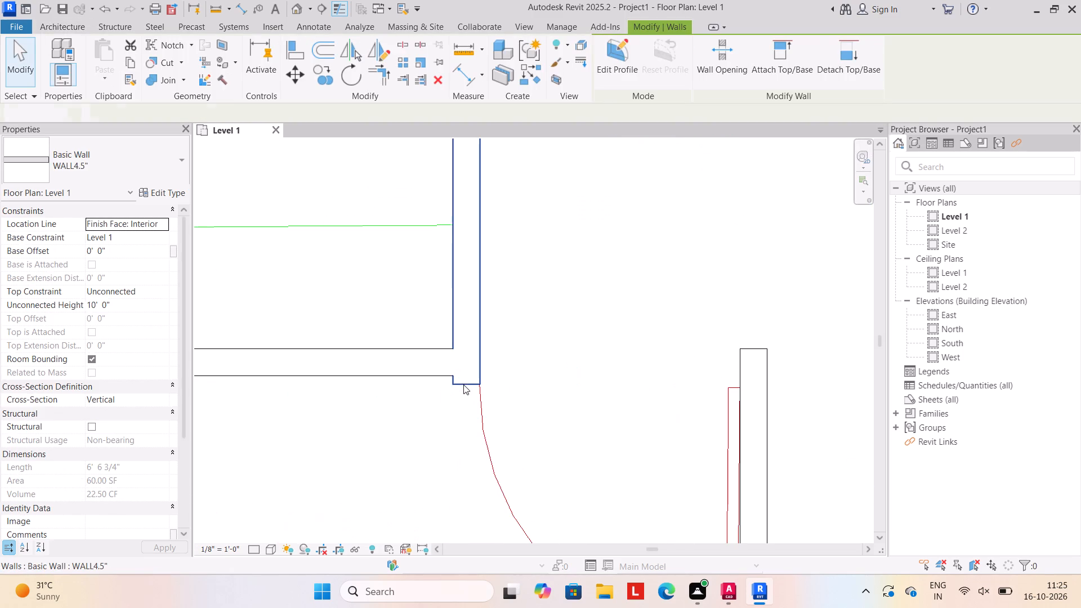
{"action": "left_click", "coordinate": [464, 386]}
{"action": "left_click", "coordinate": [451, 383]}
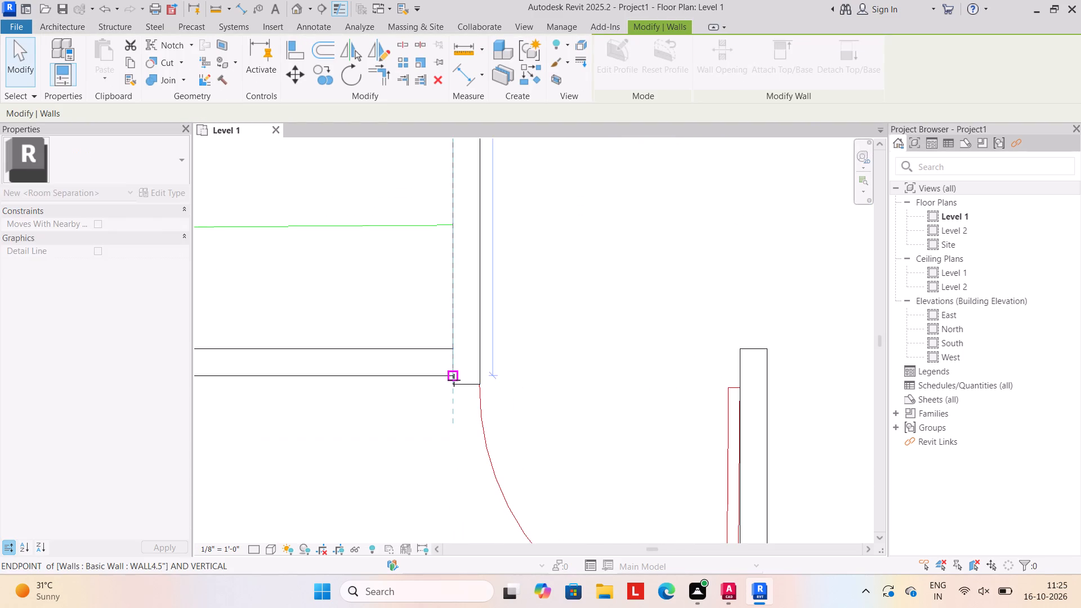
{"action": "key", "text": "Escape"}
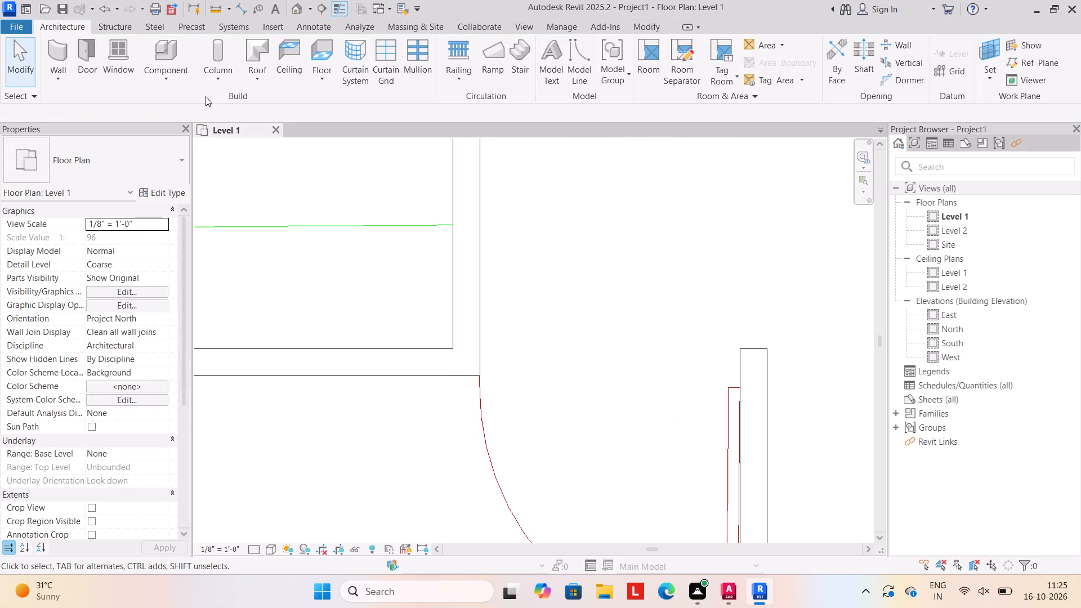
Restart wall drawing and extend a WALL4.5" wall from the kitchen's lower corner across the bedroom door to the Living-side wall corner.
{"action": "left_click", "coordinate": [58, 74]}
{"action": "left_click", "coordinate": [93, 100]}
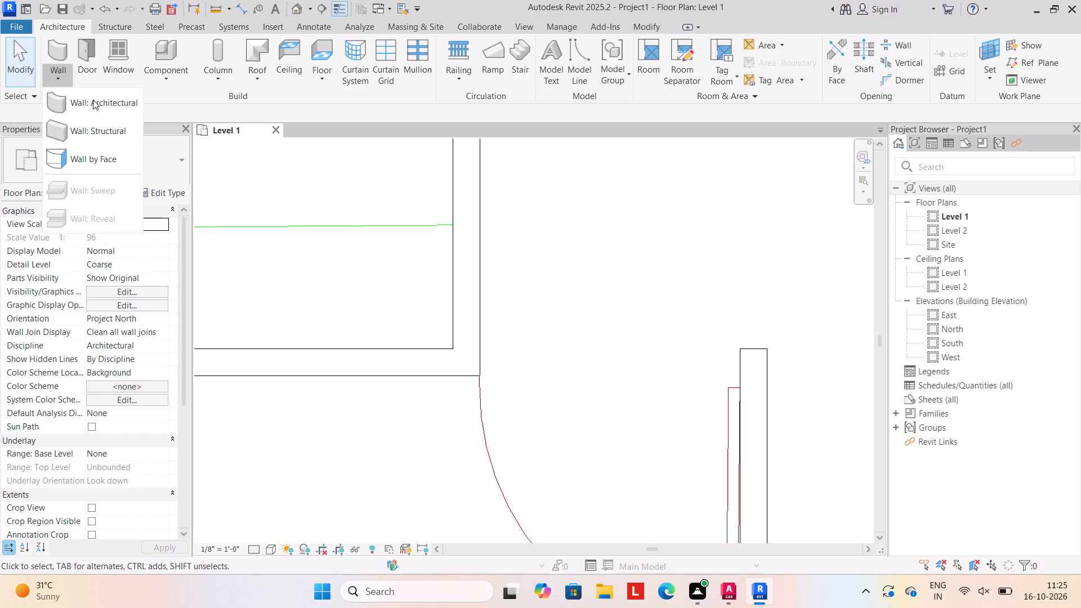
{"action": "left_click", "coordinate": [482, 377]}
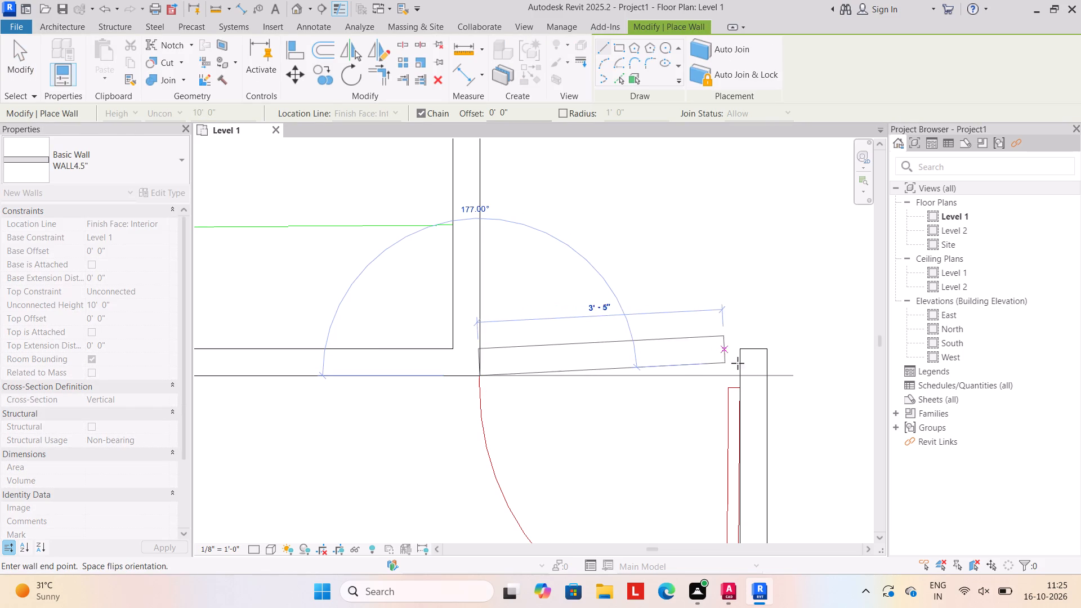
{"action": "scroll", "coordinate": [806, 373], "scroll_direction": "down", "scroll_amount": 2}
{"action": "middle_click_drag", "start_coordinate": [806, 373], "coordinate": [474, 370]}
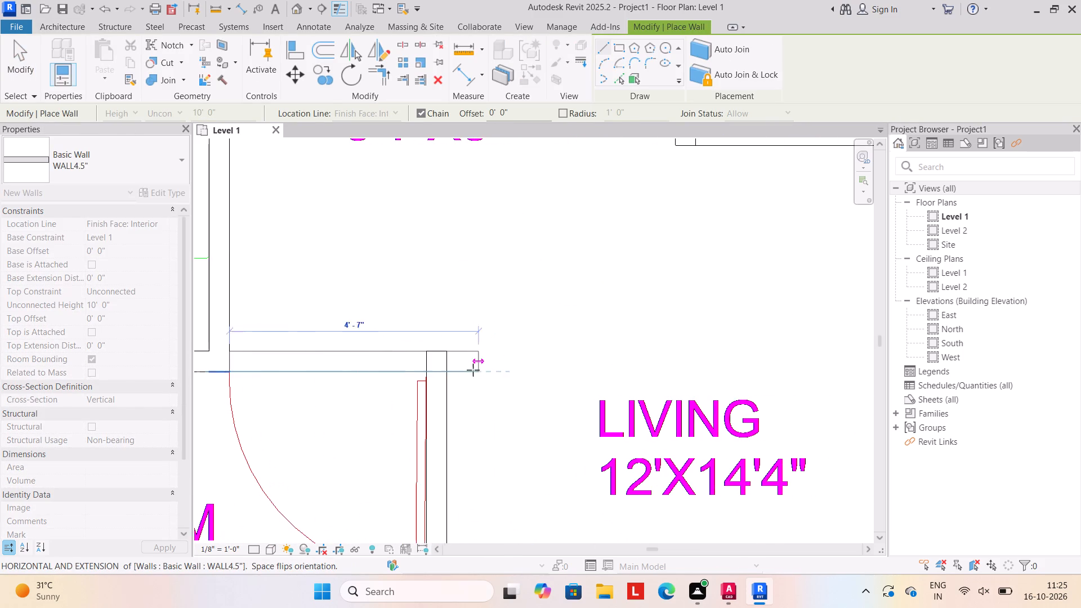
{"action": "left_click", "coordinate": [446, 367]}
{"action": "key", "text": "Escape"}
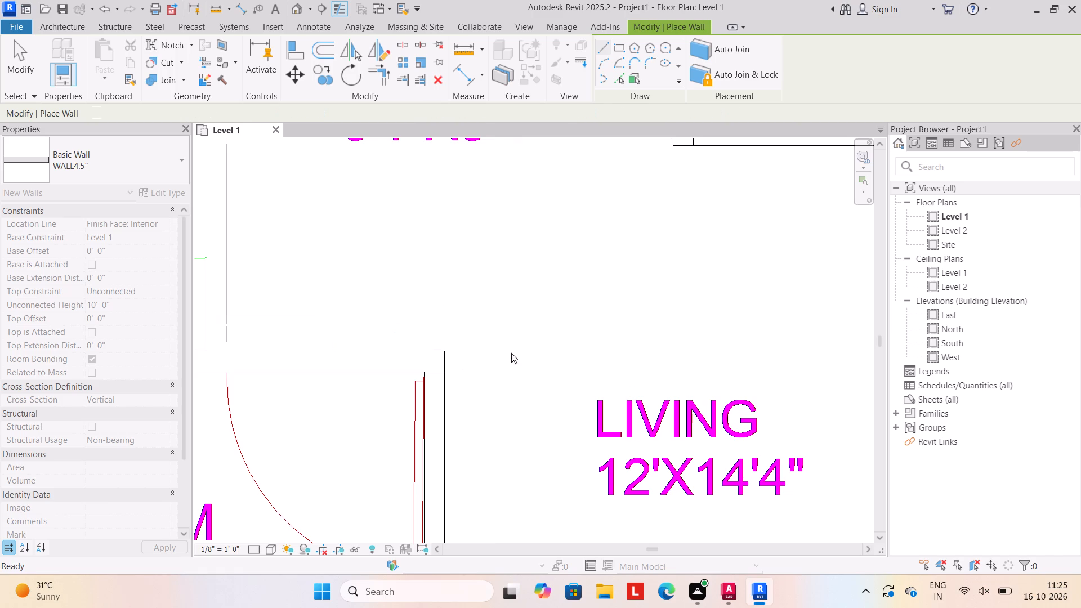
Draw a vertical WALL4.5" wall from the bedroom's Living-side corner down past the Drawing–Stair line to the lower exterior wall.
{"action": "scroll", "coordinate": [512, 354], "scroll_direction": "down", "scroll_amount": 10}
{"action": "middle_click_drag", "start_coordinate": [527, 391], "coordinate": [526, 348]}
{"action": "scroll", "coordinate": [481, 363], "scroll_direction": "up", "scroll_amount": 4}
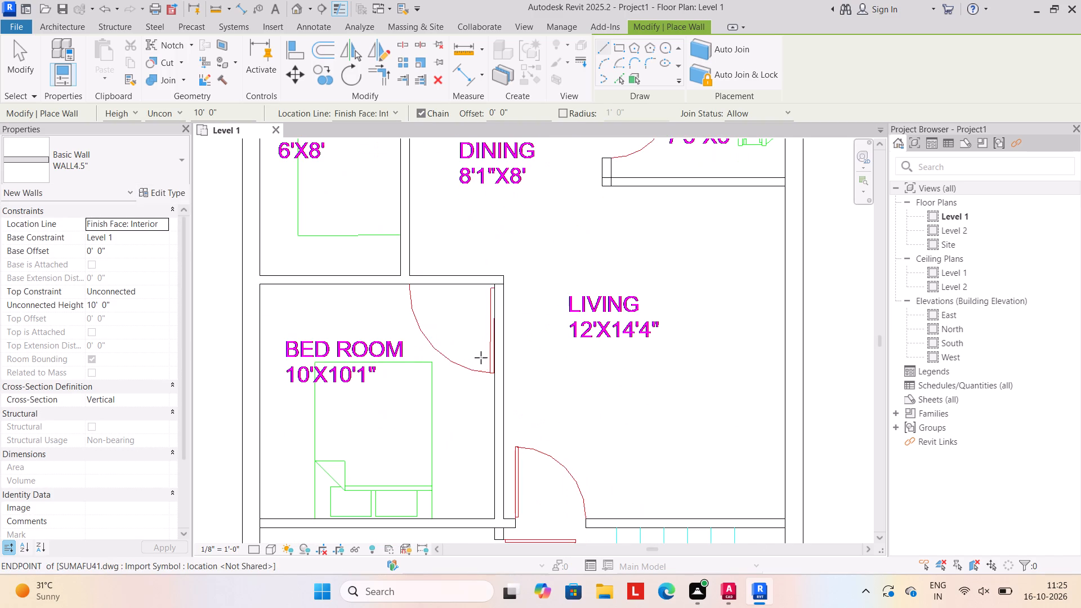
{"action": "left_click", "coordinate": [494, 286]}
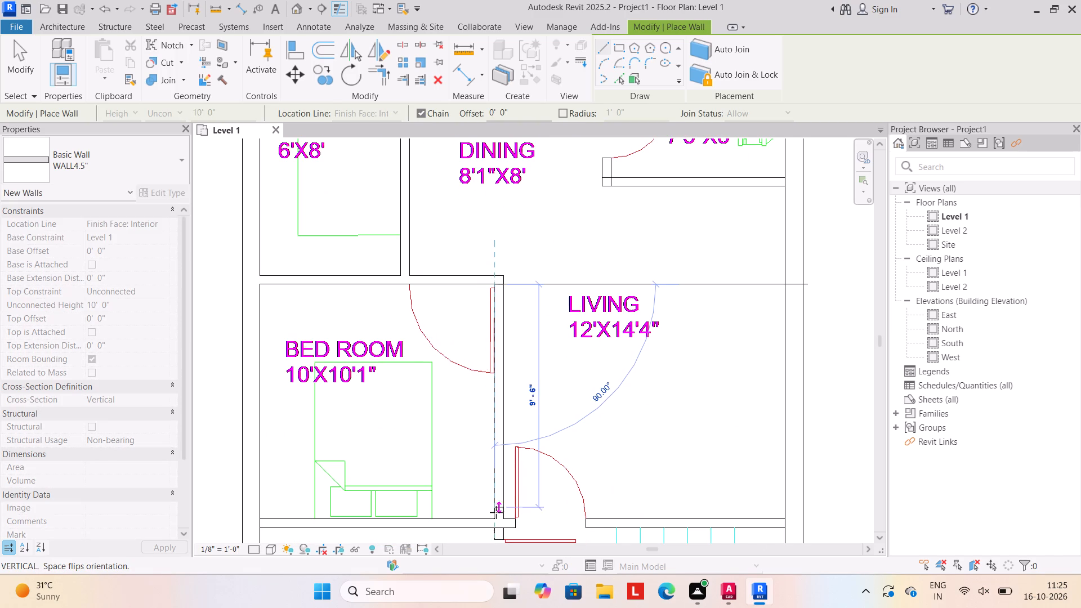
{"action": "middle_click_drag", "start_coordinate": [500, 526], "coordinate": [508, 330]}
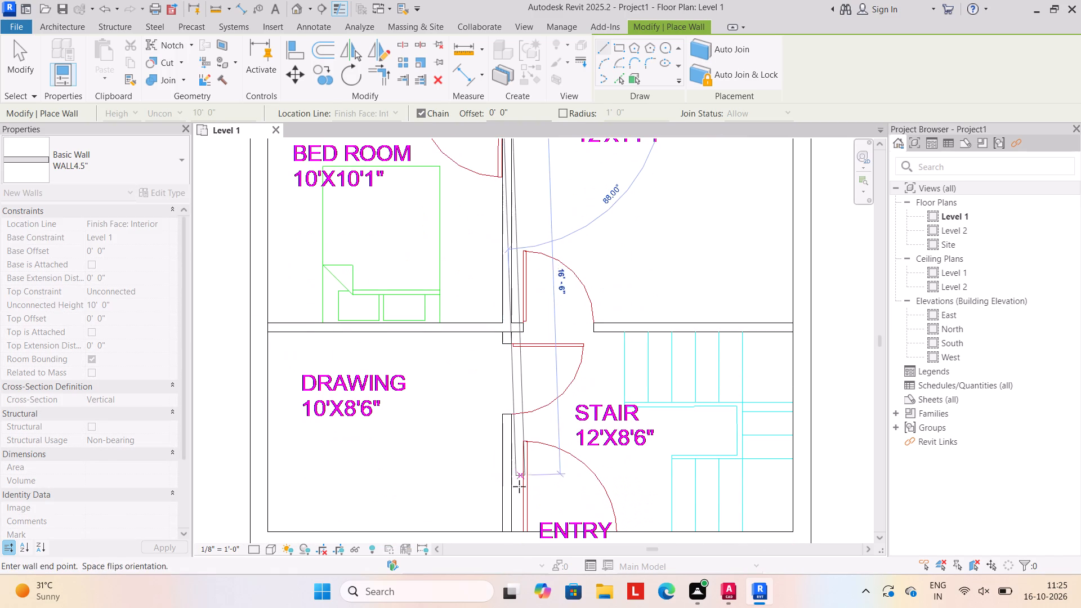
{"action": "left_click", "coordinate": [503, 530]}
{"action": "key", "text": "Escape"}
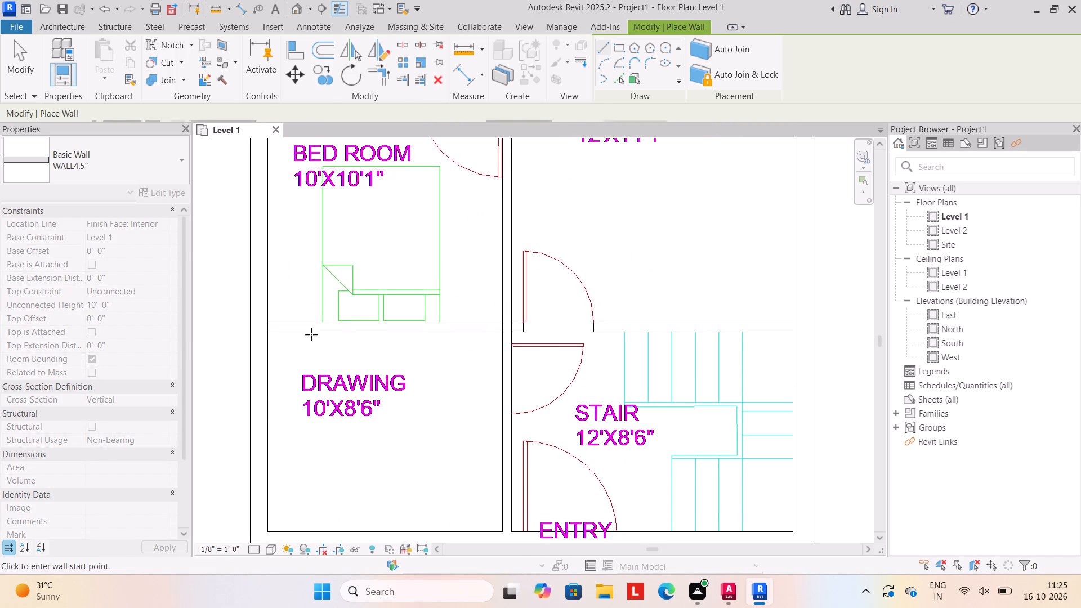
Draw a horizontal WALL4.5" wall above Drawing and Stair, spanning between the two exterior side walls.
{"action": "left_click", "coordinate": [269, 335]}
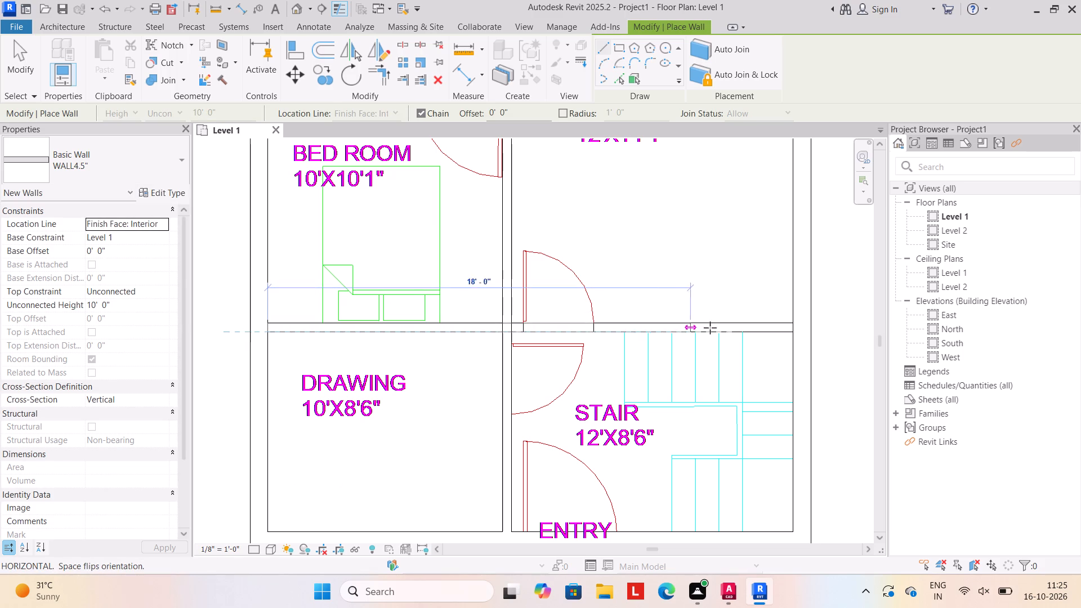
{"action": "left_click", "coordinate": [794, 332]}
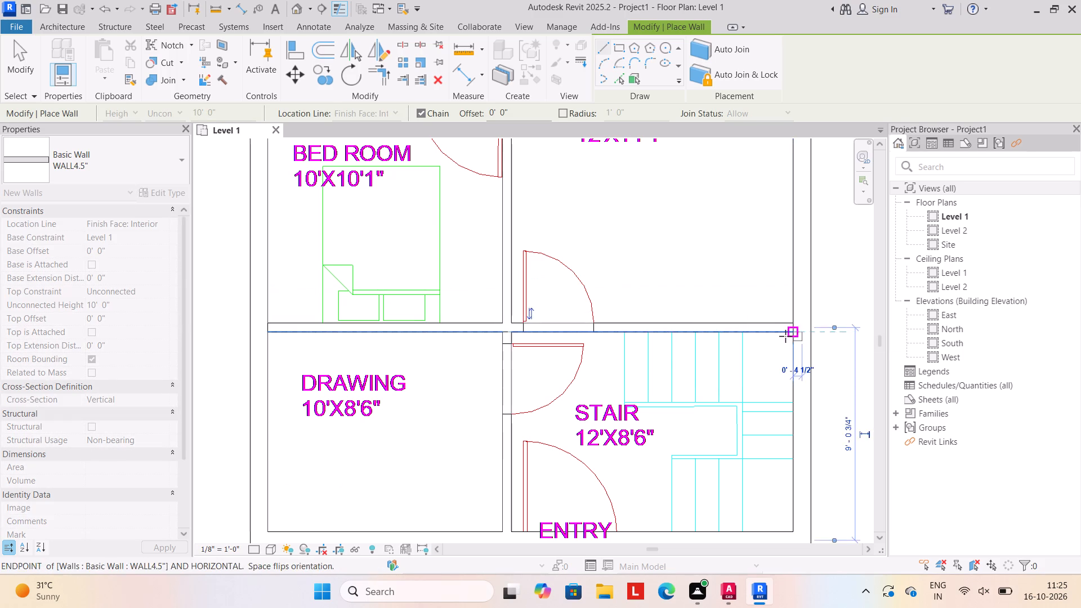
{"action": "key", "text": "Escape"}
Draw the toilet's WALL4.5" walls: its Dining-side wall down from the cross wall and its lower wall across to the exterior wall.
{"action": "scroll", "coordinate": [556, 310], "scroll_direction": "down", "scroll_amount": 9}
{"action": "middle_click_drag", "start_coordinate": [540, 290], "coordinate": [529, 369]}
{"action": "scroll", "coordinate": [570, 282], "scroll_direction": "up", "scroll_amount": 7}
{"action": "scroll", "coordinate": [537, 251], "scroll_direction": "up", "scroll_amount": 3}
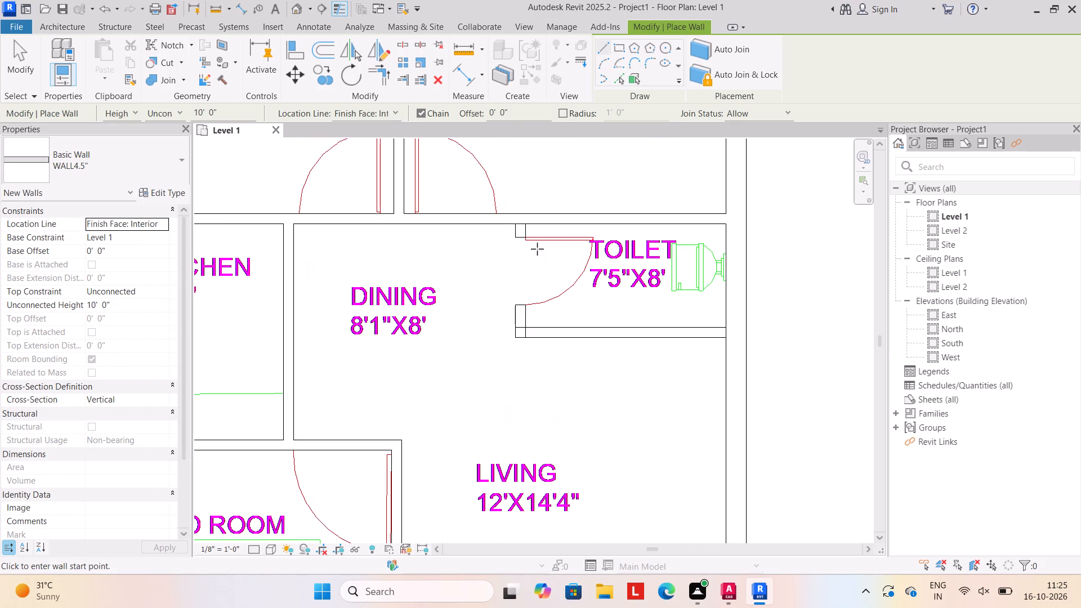
{"action": "left_click", "coordinate": [516, 222]}
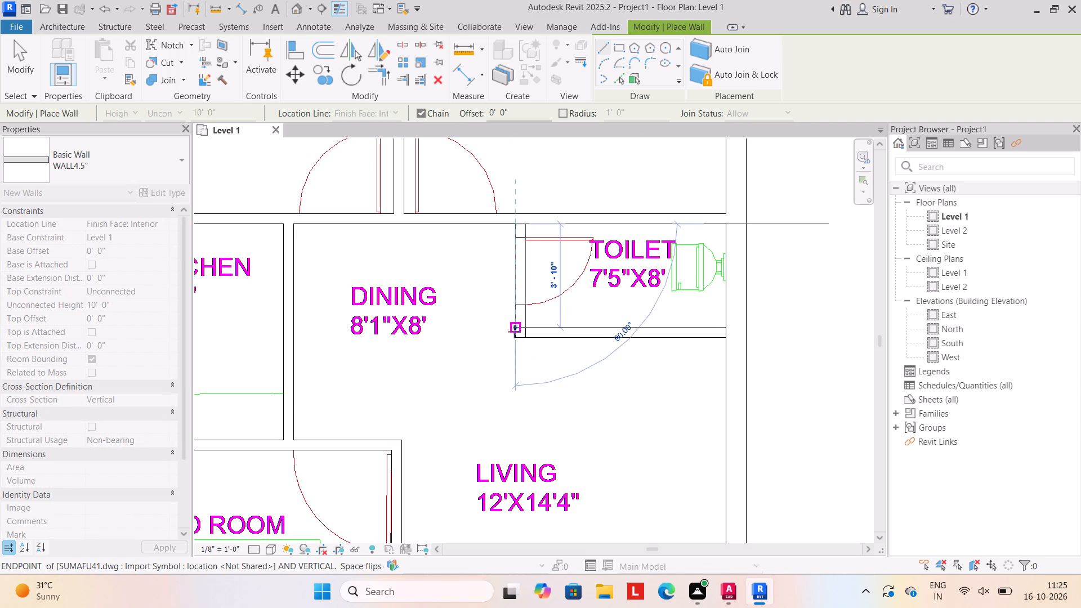
{"action": "left_click_drag", "start_coordinate": [515, 336], "coordinate": [527, 337]}
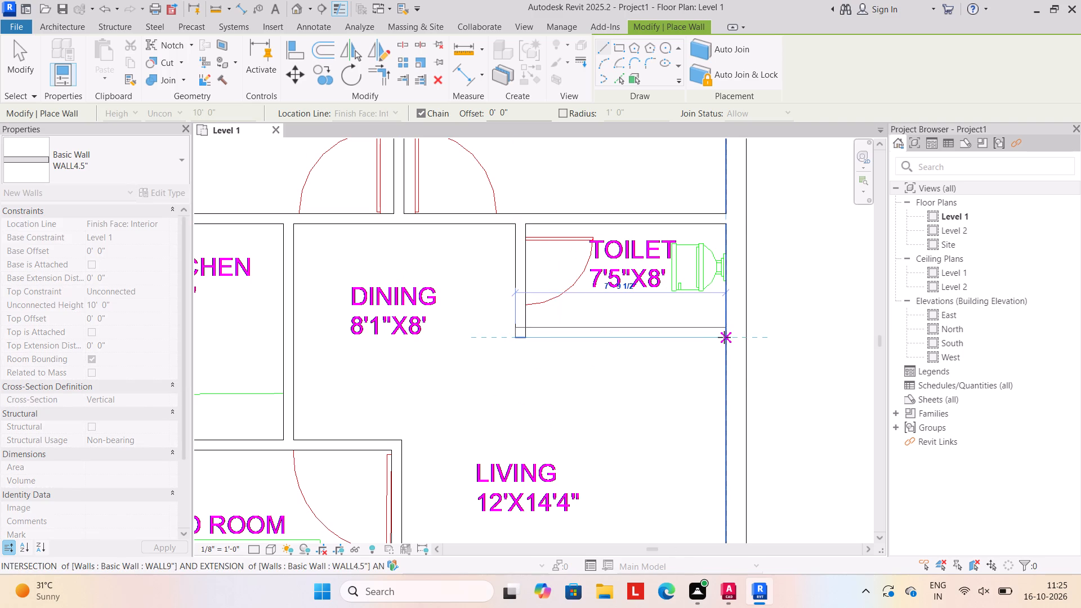
{"action": "left_click", "coordinate": [724, 337]}
{"action": "key", "text": "Escape"}
{"action": "scroll", "coordinate": [499, 365], "scroll_direction": "down", "scroll_amount": 6}
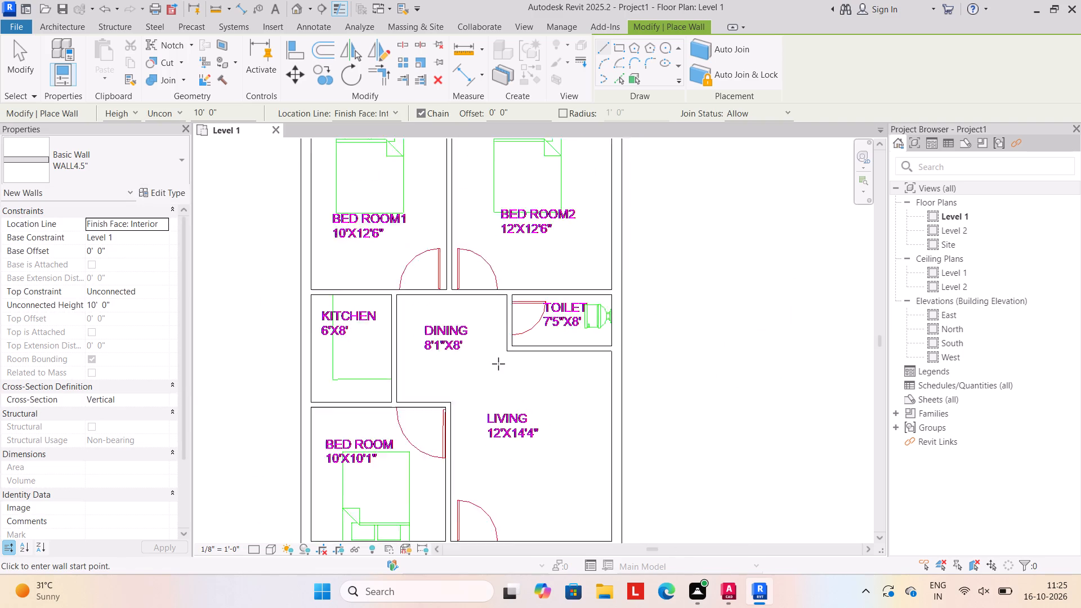
{"action": "scroll", "coordinate": [498, 364], "scroll_direction": "down", "scroll_amount": 2}
{"action": "key", "text": "Escape"}
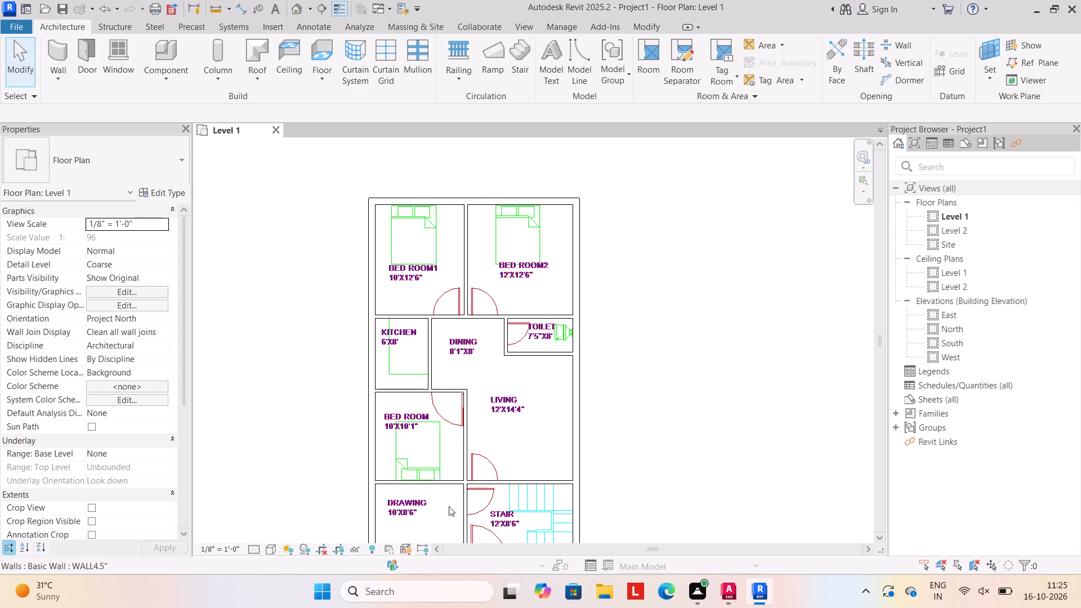
Start a new stair from Level 1 to Level 2 for the Stair area.
{"action": "scroll", "coordinate": [518, 434], "scroll_direction": "down", "scroll_amount": 2}
{"action": "middle_click_drag", "start_coordinate": [518, 434], "coordinate": [516, 370]}
{"action": "scroll", "coordinate": [510, 427], "scroll_direction": "up", "scroll_amount": 4}
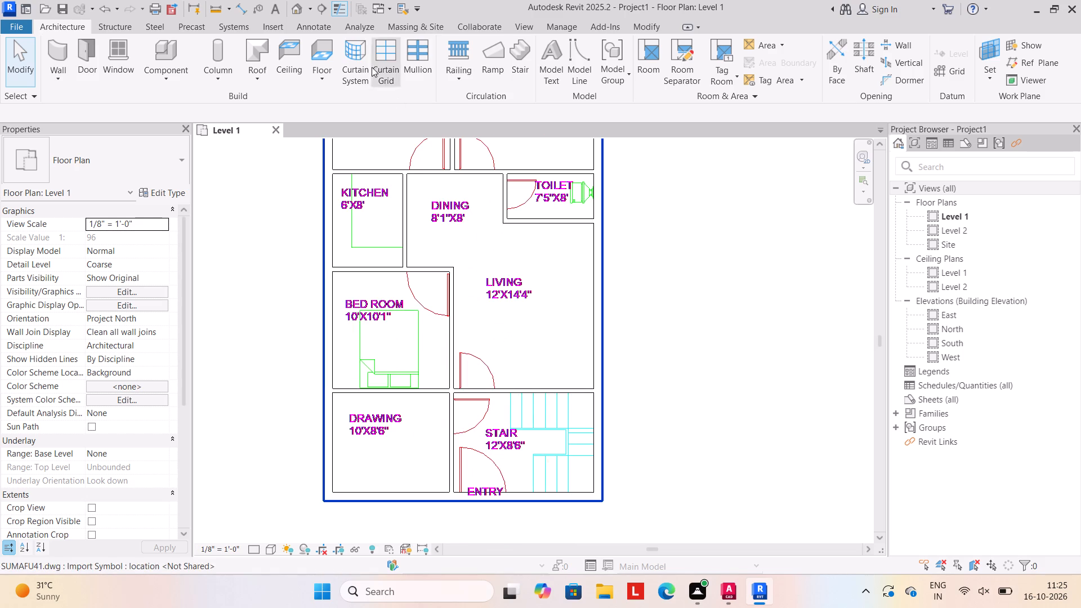
{"action": "scroll", "coordinate": [553, 402], "scroll_direction": "up", "scroll_amount": 5}
{"action": "scroll", "coordinate": [552, 405], "scroll_direction": "down", "scroll_amount": 2}
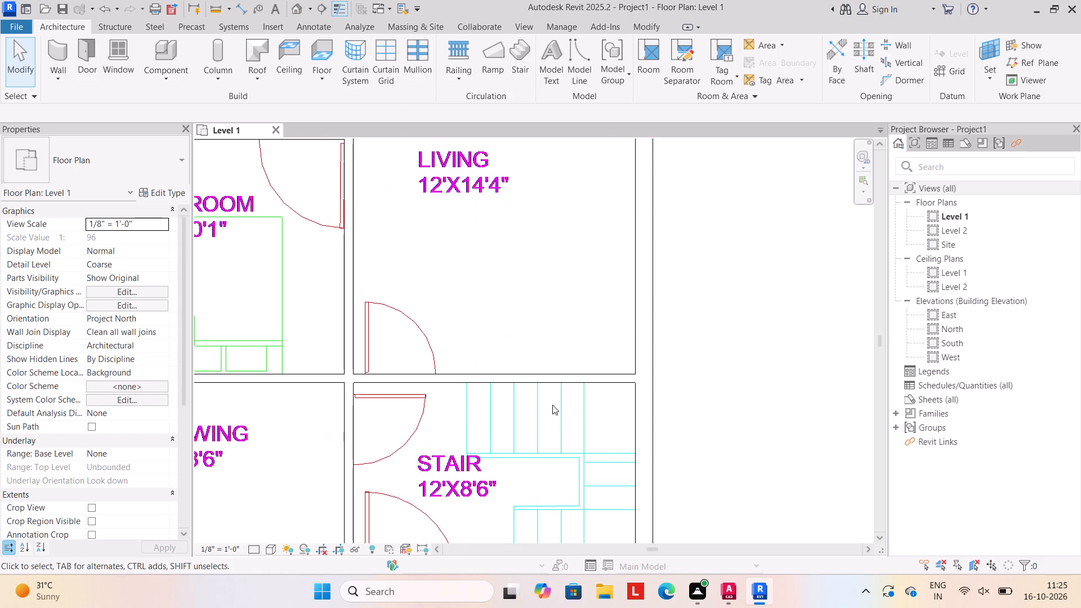
{"action": "scroll", "coordinate": [552, 405], "scroll_direction": "down", "scroll_amount": 1}
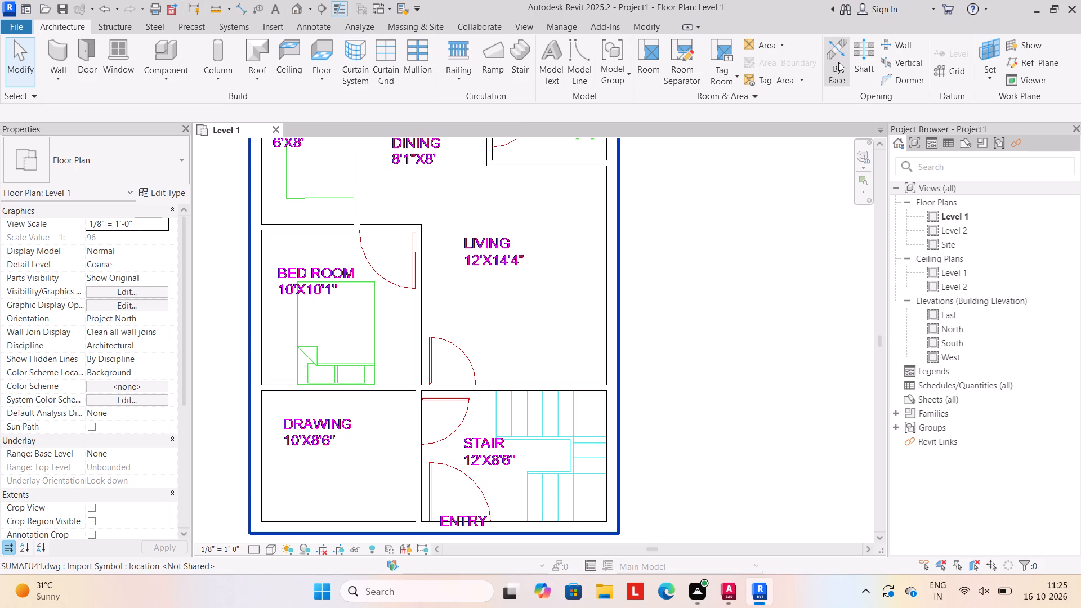
{"action": "left_click", "coordinate": [515, 61]}
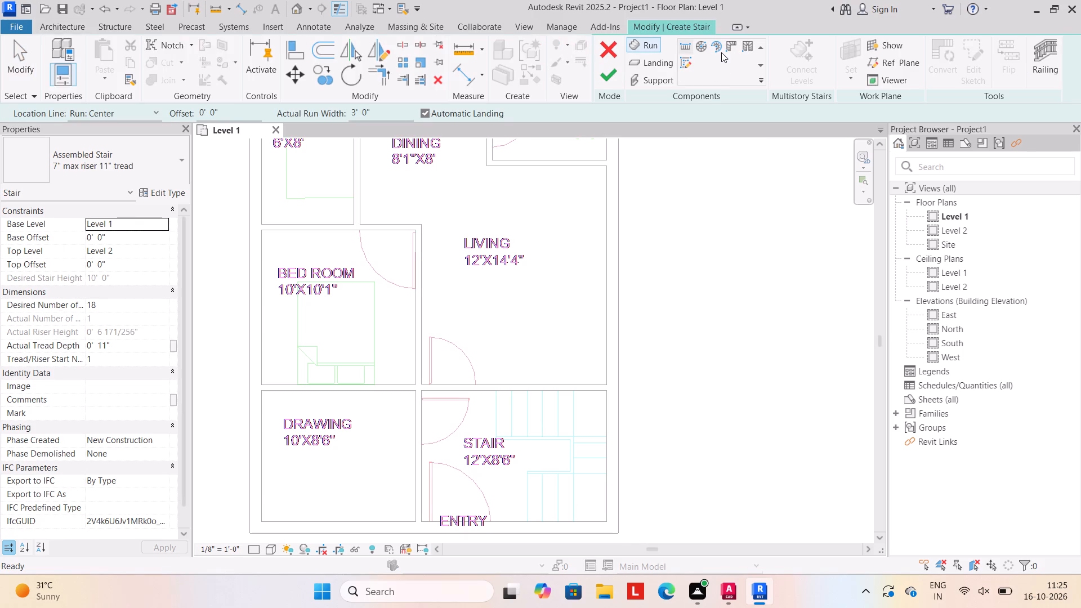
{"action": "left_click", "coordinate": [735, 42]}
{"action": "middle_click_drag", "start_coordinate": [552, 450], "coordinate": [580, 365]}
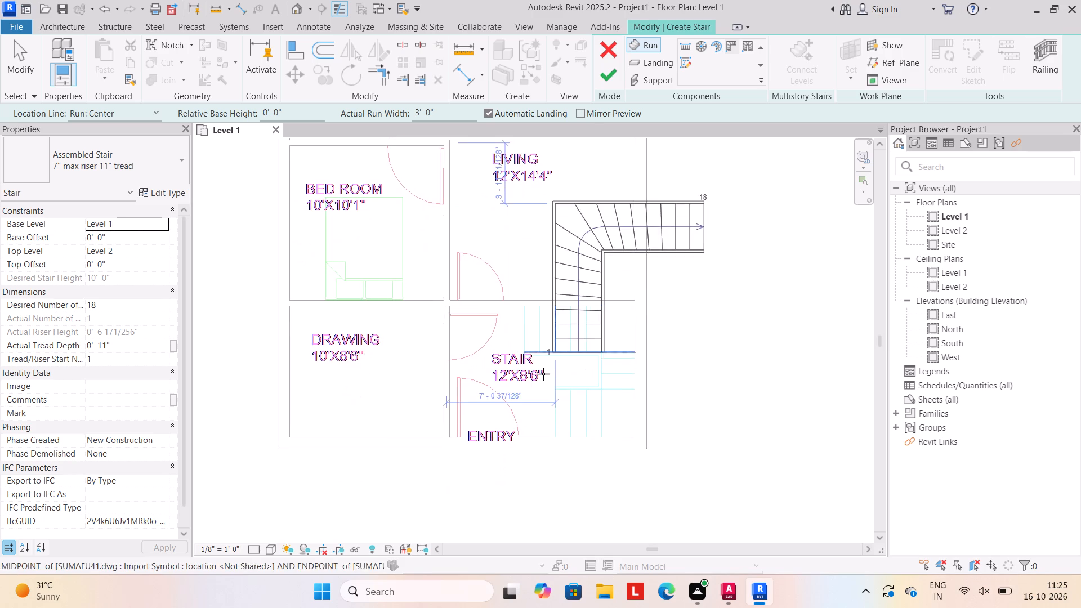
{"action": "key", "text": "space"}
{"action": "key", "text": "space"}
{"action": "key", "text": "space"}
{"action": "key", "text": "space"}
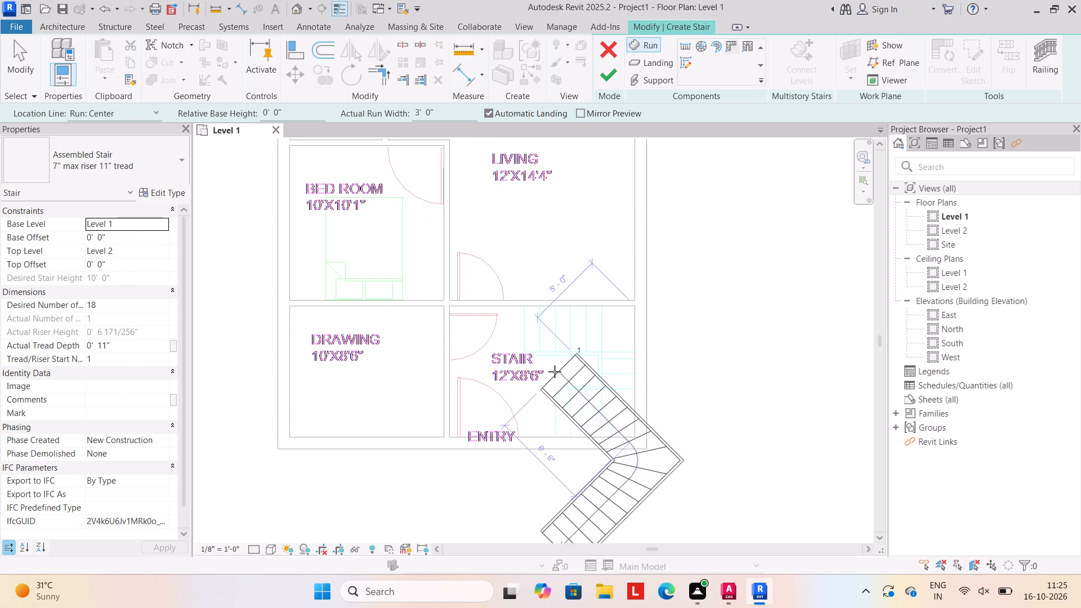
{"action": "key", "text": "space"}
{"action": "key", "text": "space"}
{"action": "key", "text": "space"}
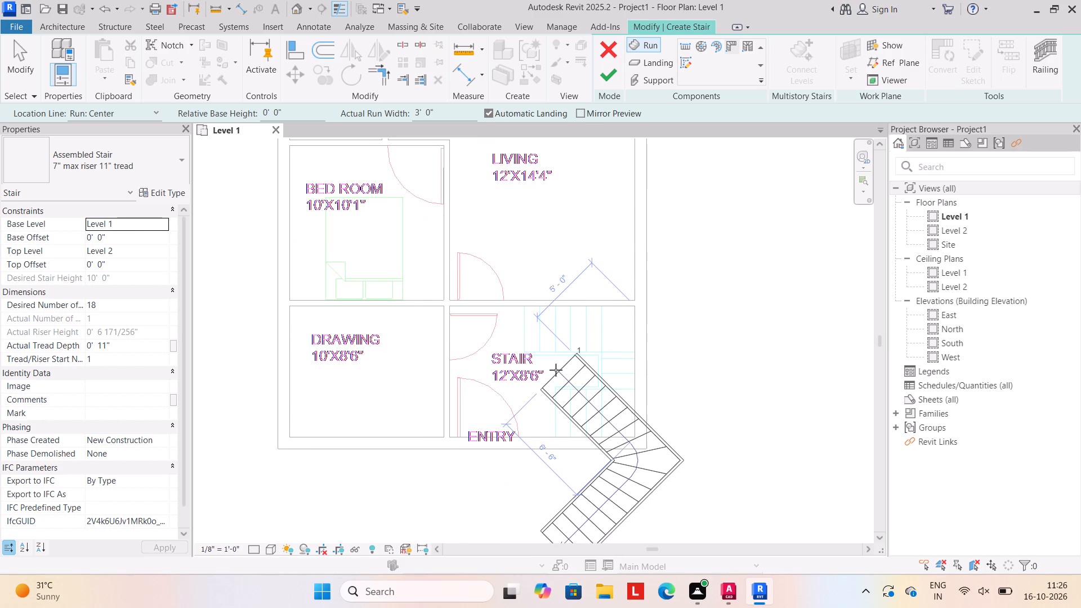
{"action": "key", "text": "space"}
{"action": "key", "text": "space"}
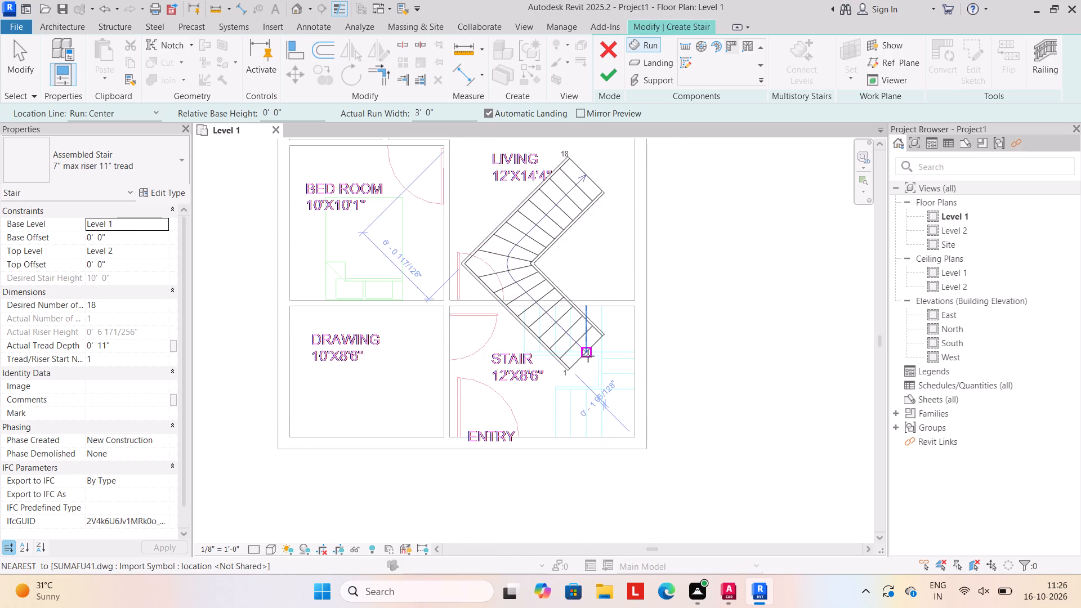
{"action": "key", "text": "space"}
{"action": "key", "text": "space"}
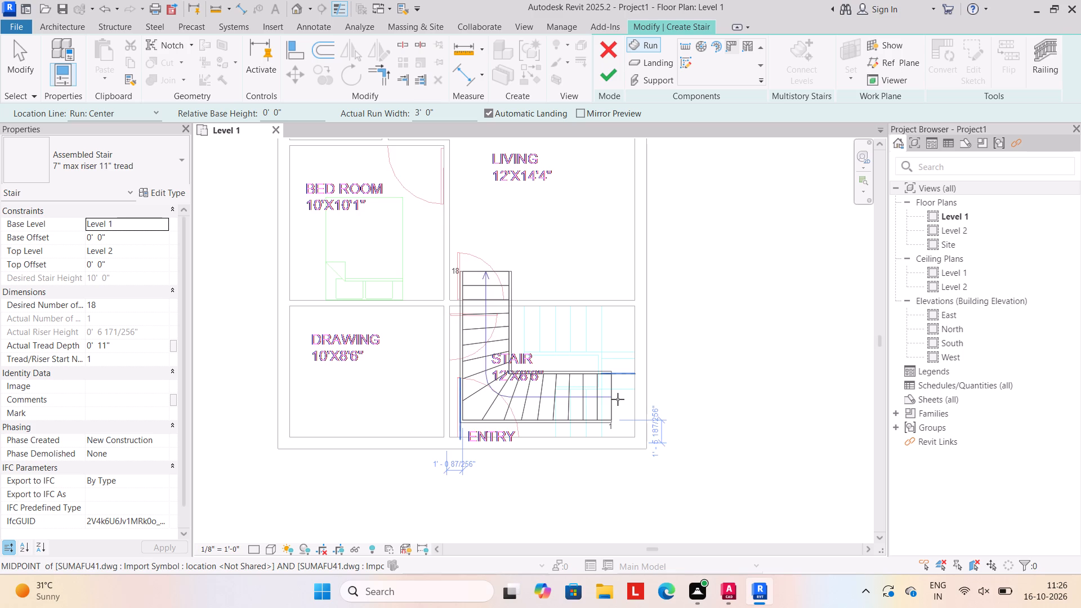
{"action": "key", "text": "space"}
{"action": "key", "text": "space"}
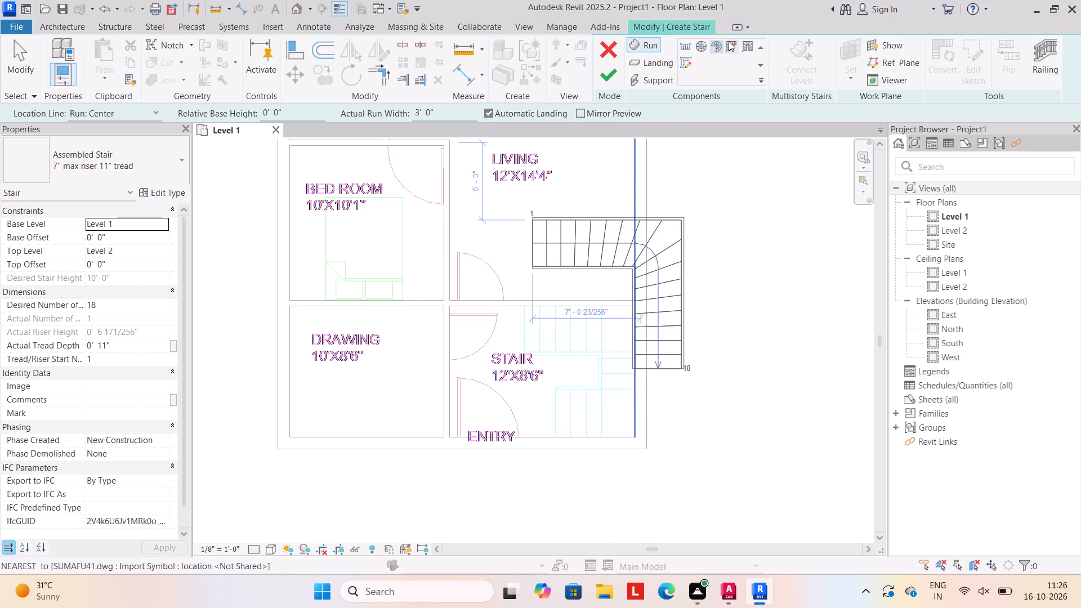
Place a 3'-0" wide U-shape winder run in the Stair room, with its turn toward the exterior side wall and both ends facing Drawing.
{"action": "left_click", "coordinate": [749, 38]}
{"action": "left_click", "coordinate": [749, 43]}
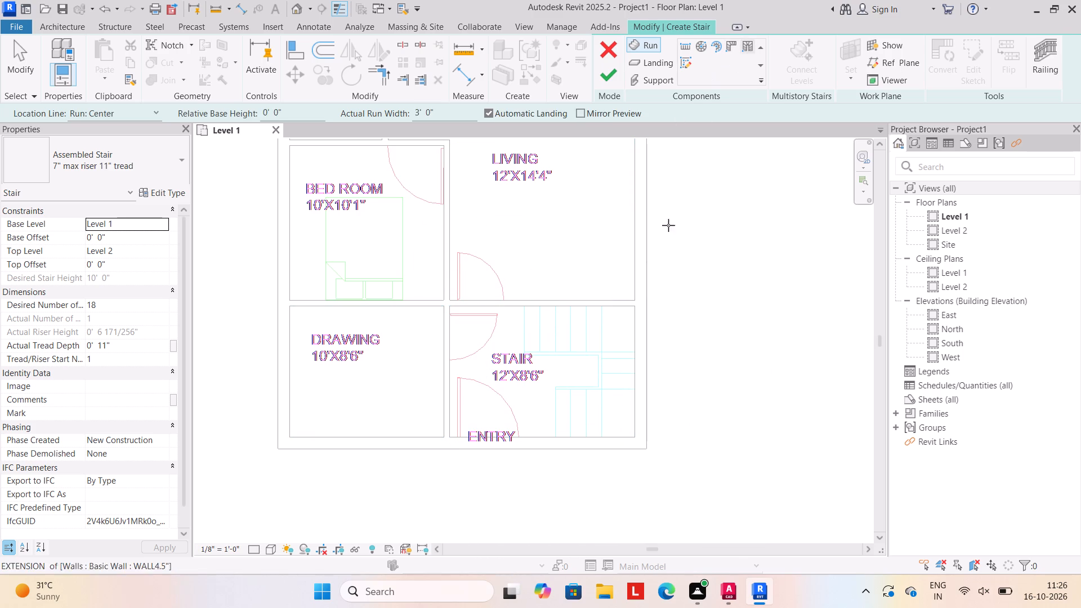
{"action": "key", "text": "space"}
{"action": "key", "text": "space"}
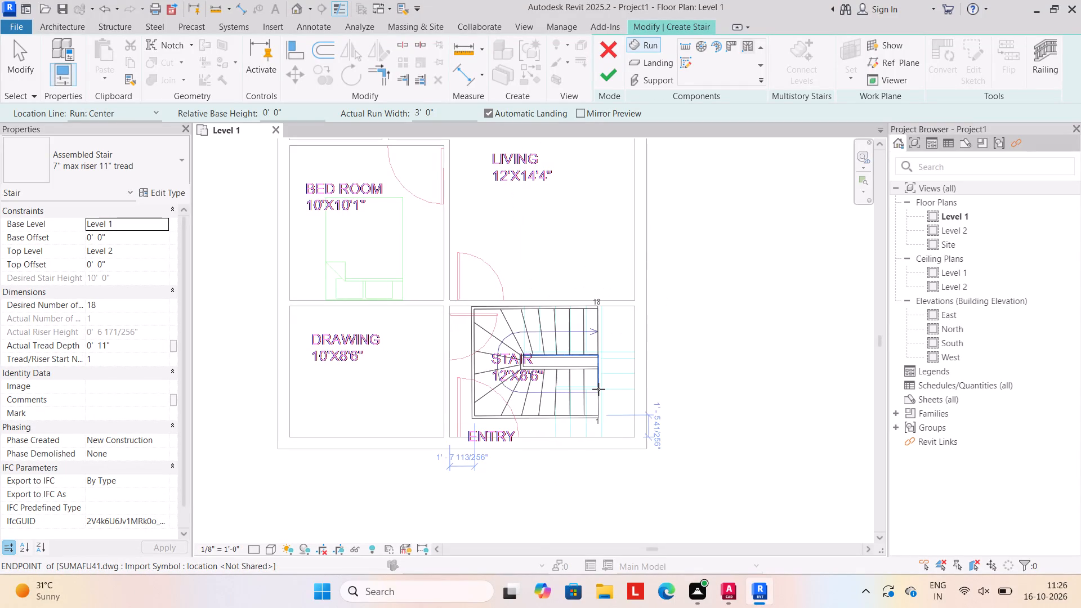
{"action": "key", "text": "space"}
{"action": "key", "text": "space"}
{"action": "key", "text": "space"}
{"action": "key", "text": "space"}
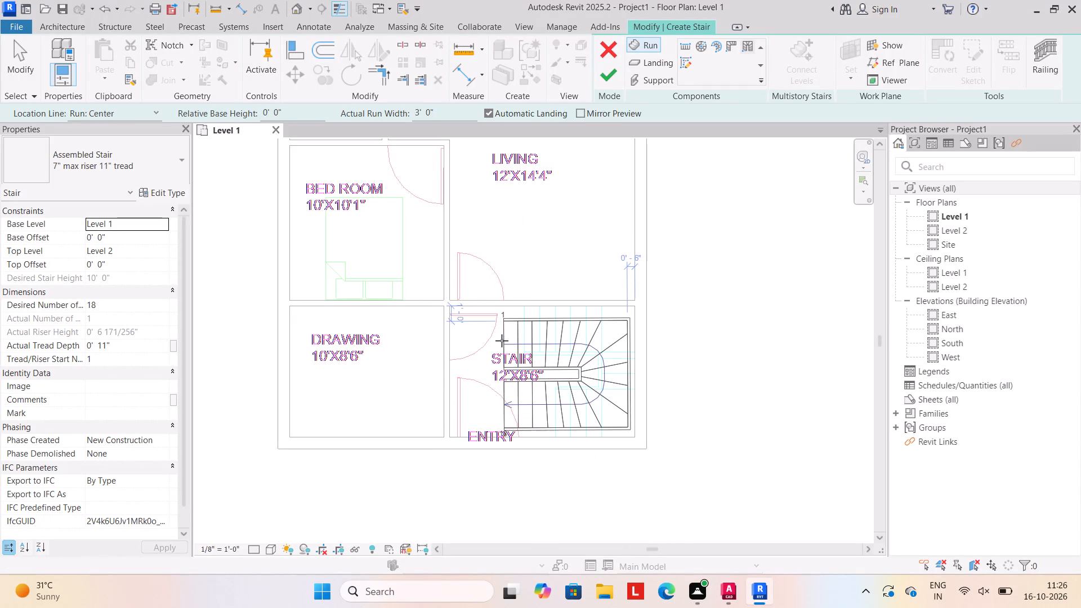
{"action": "left_click", "coordinate": [501, 341]}
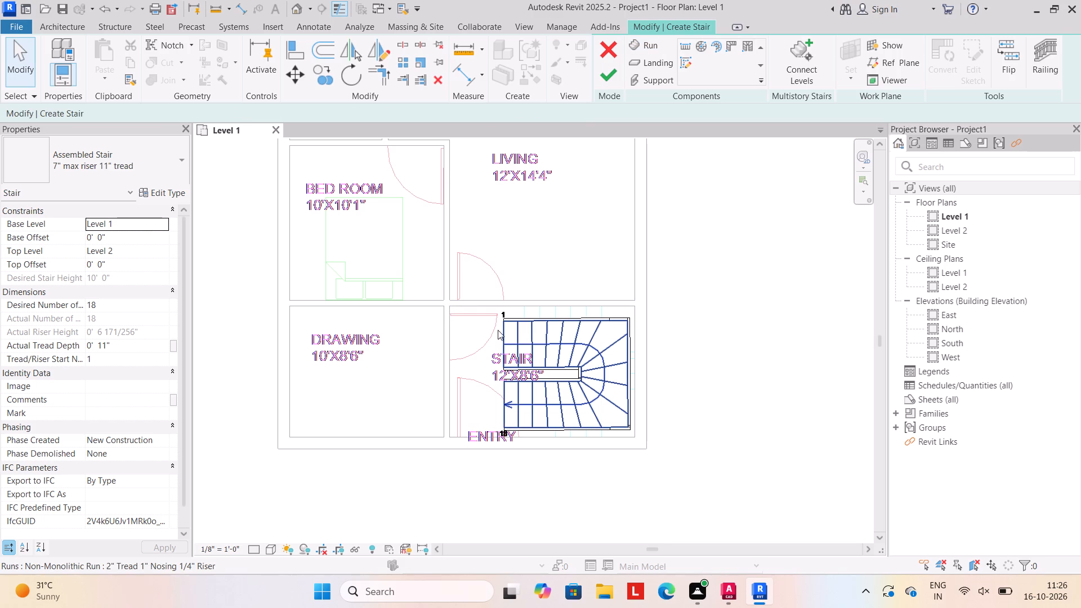
{"action": "key", "text": "Escape"}
{"action": "key", "text": "Escape"}
{"action": "key", "text": "Escape"}
{"action": "key", "text": "Escape"}
Adjust the winder run's ends, pulling the starting leg to about 7'-3 1/2" and the finishing leg to about 6'-11".
{"action": "left_click", "coordinate": [504, 344]}
{"action": "scroll", "coordinate": [519, 374], "scroll_direction": "up", "scroll_amount": 6}
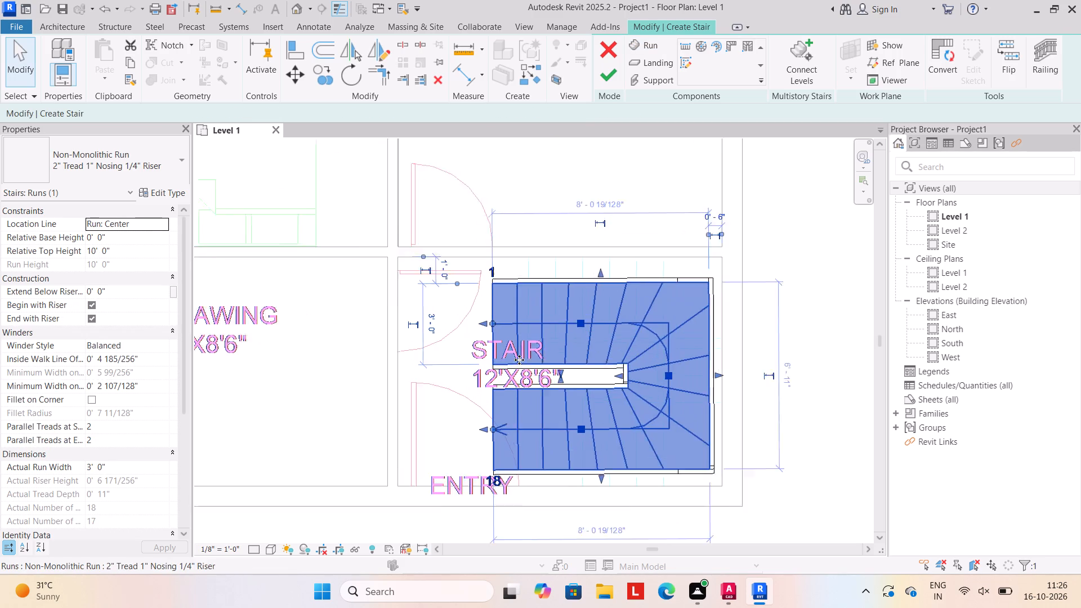
{"action": "left_click_drag", "start_coordinate": [474, 309], "coordinate": [497, 309]}
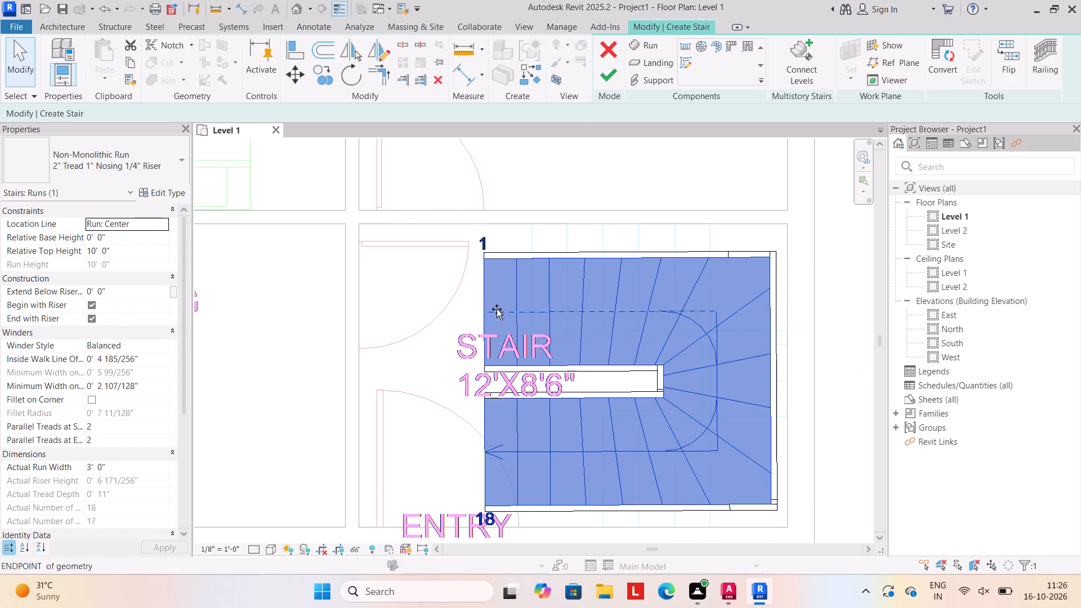
{"action": "left_click_drag", "start_coordinate": [497, 309], "coordinate": [510, 310]}
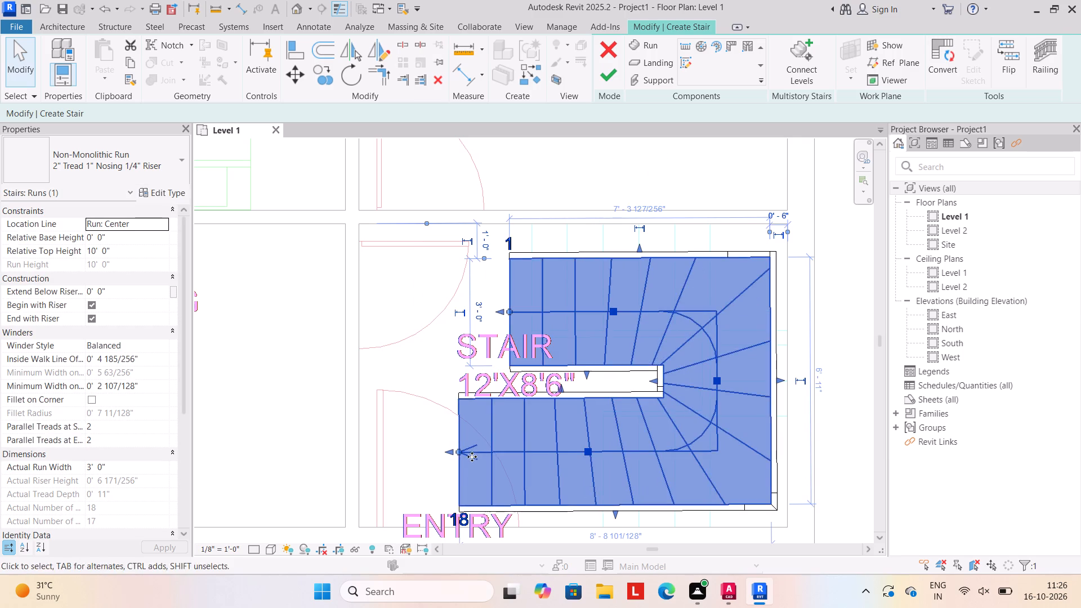
{"action": "left_click_drag", "start_coordinate": [451, 451], "coordinate": [517, 454]}
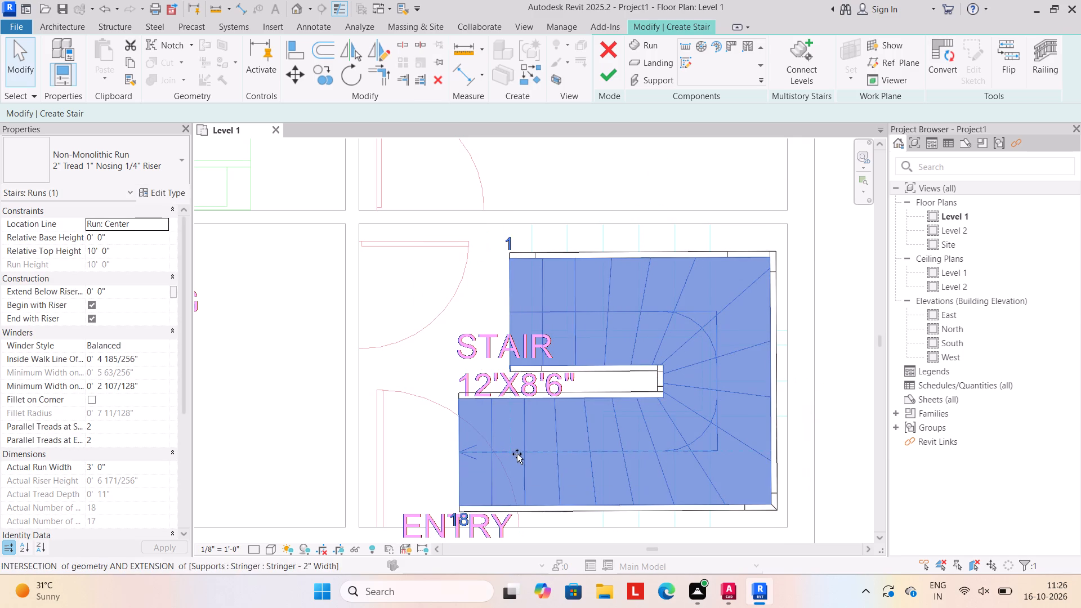
{"action": "left_click_drag", "start_coordinate": [517, 454], "coordinate": [524, 454]}
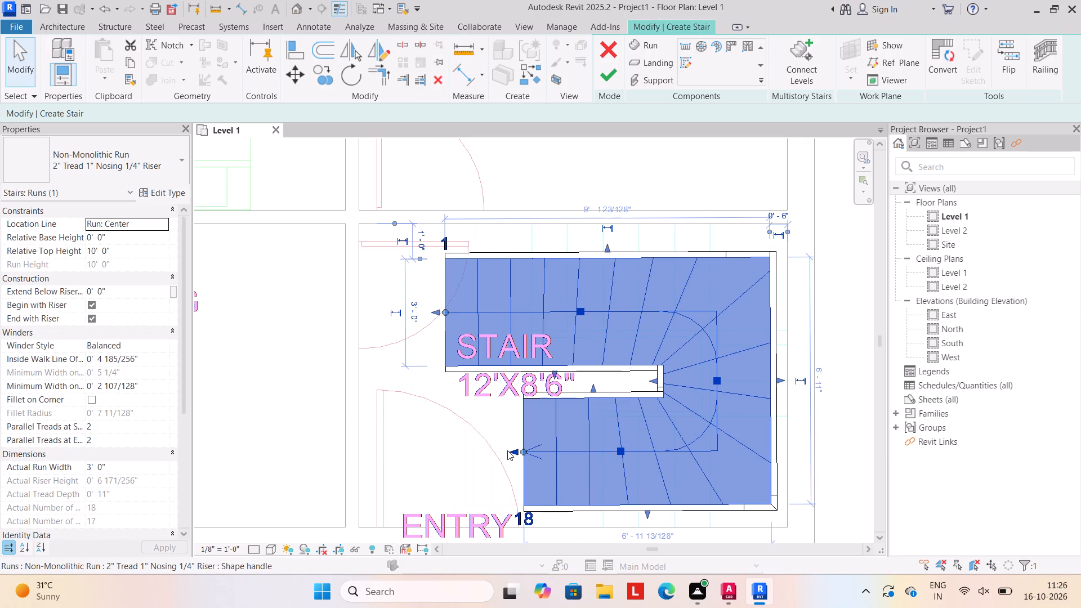
{"action": "key", "text": "Escape"}
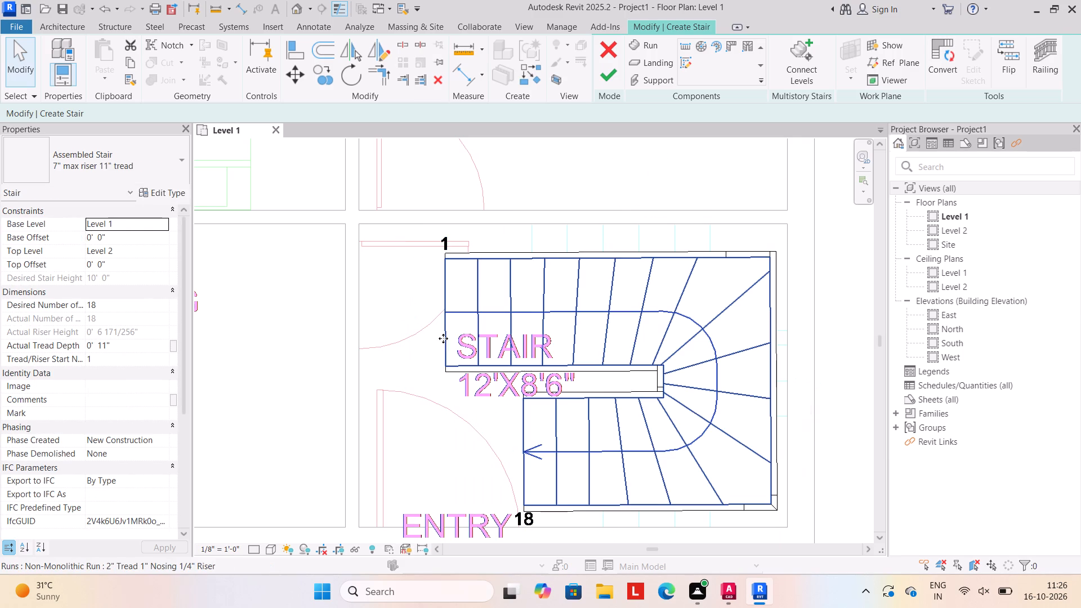
Shorten the winder run's starting leg by one tread, to about 8'-2".
{"action": "left_click", "coordinate": [449, 356]}
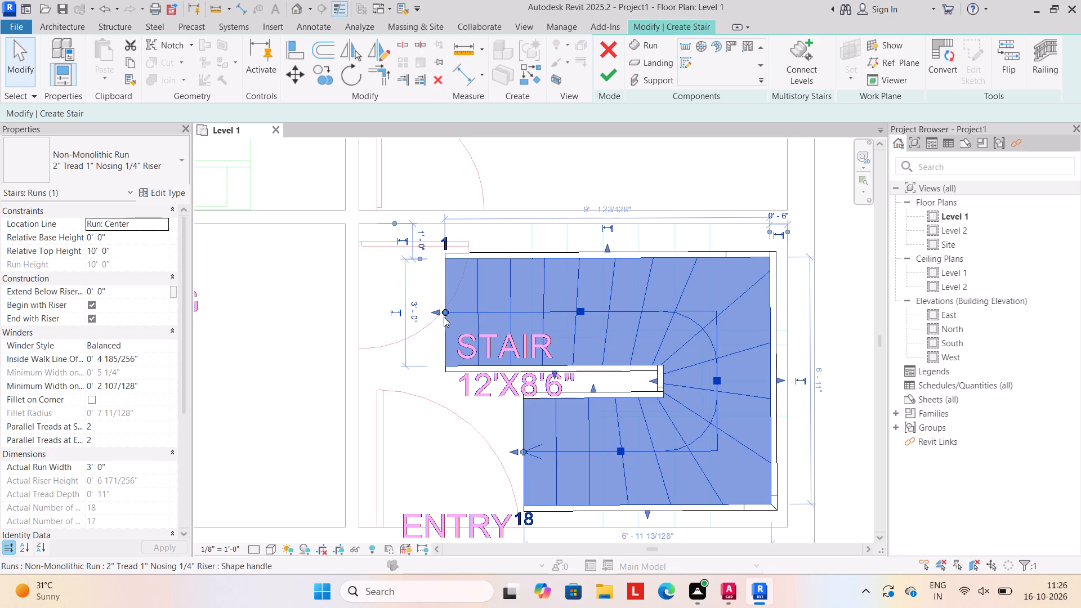
{"action": "left_click_drag", "start_coordinate": [444, 311], "coordinate": [475, 312]}
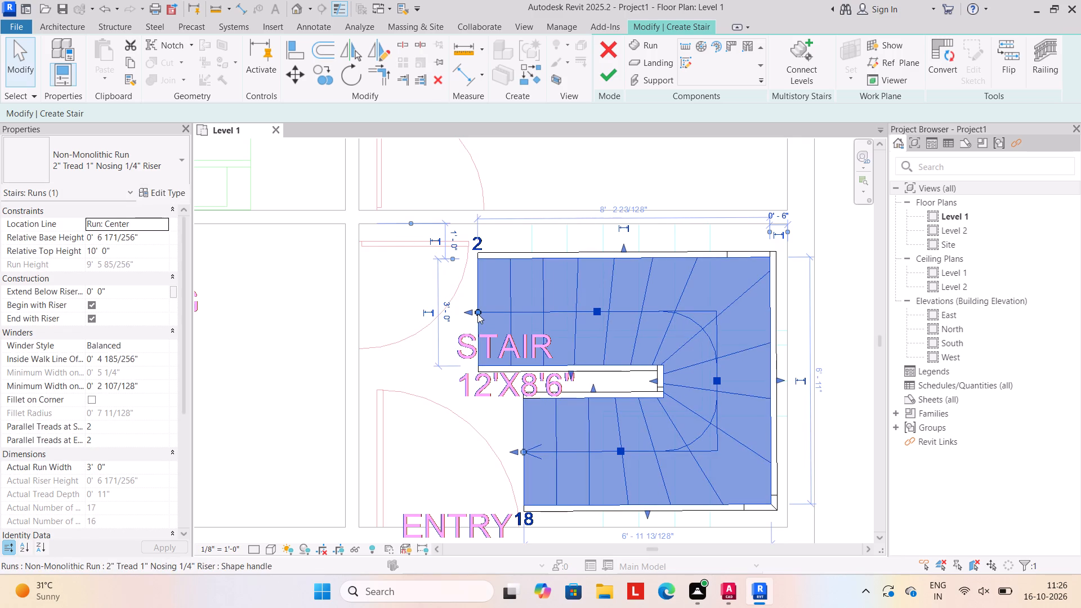
Shorten the winder run's starting leg by two more treads, to about 6'-4", and finish the stair.
{"action": "left_click_drag", "start_coordinate": [477, 314], "coordinate": [515, 314]}
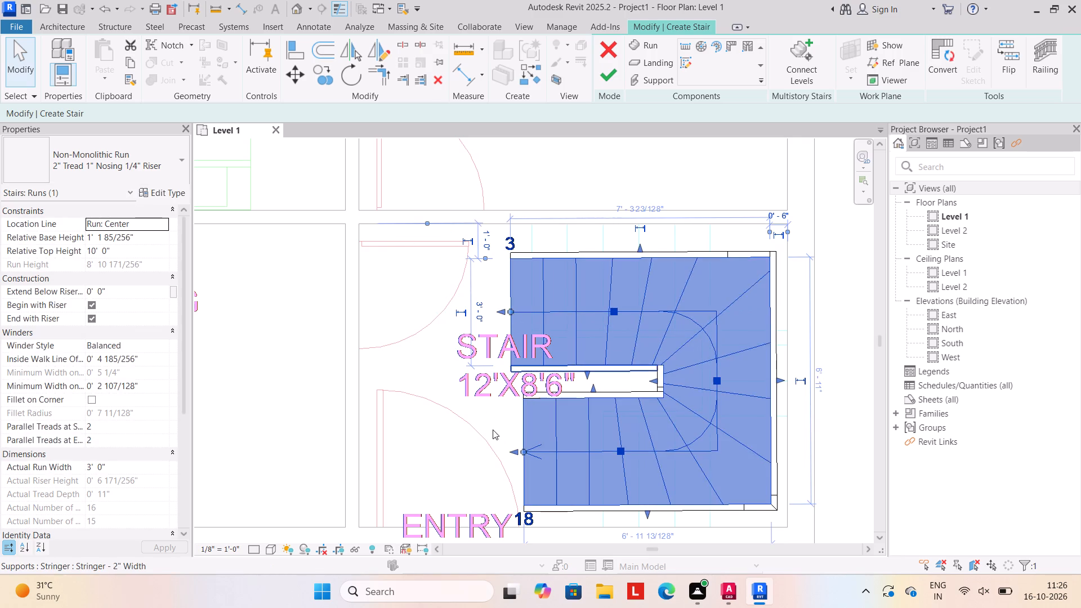
{"action": "left_click", "coordinate": [493, 430]}
{"action": "middle_click_drag", "start_coordinate": [507, 400], "coordinate": [511, 346]}
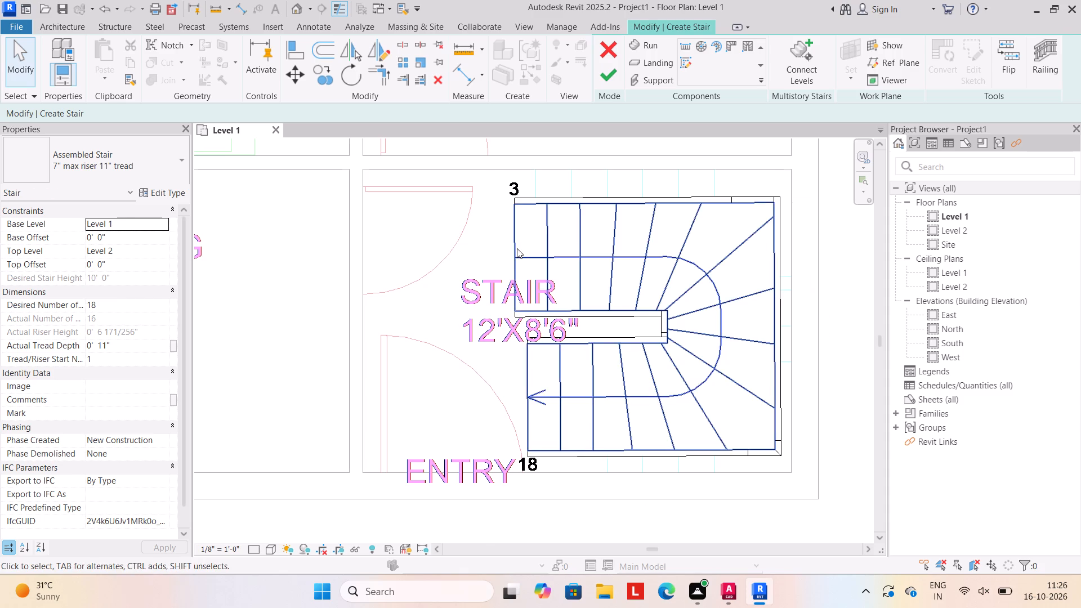
{"action": "left_click", "coordinate": [517, 248]}
{"action": "left_click_drag", "start_coordinate": [514, 254], "coordinate": [544, 255]}
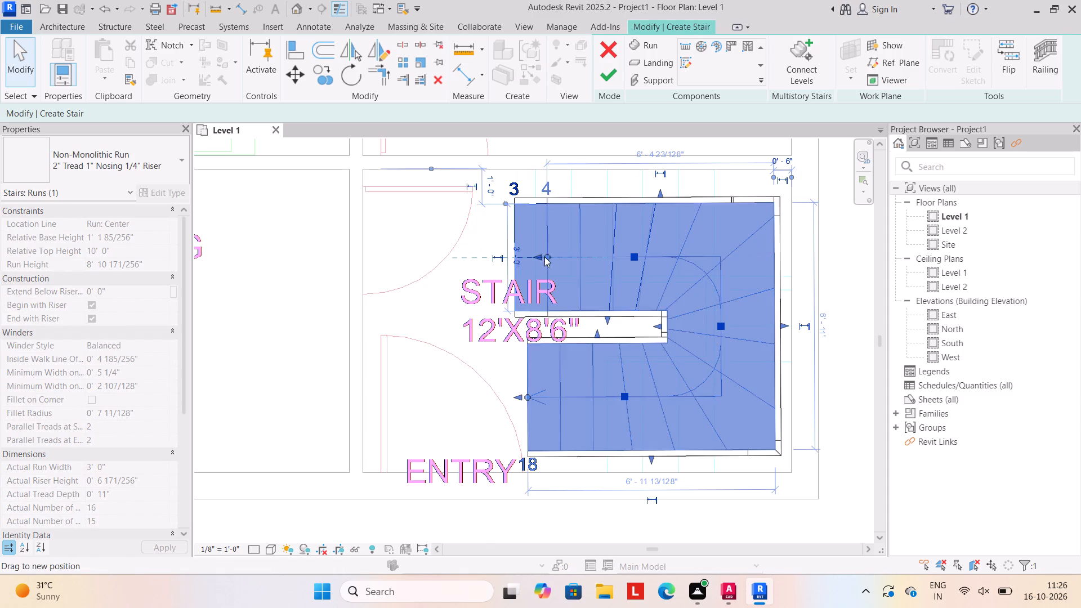
{"action": "left_click", "coordinate": [462, 309]}
{"action": "scroll", "coordinate": [575, 348], "scroll_direction": "down", "scroll_amount": 1}
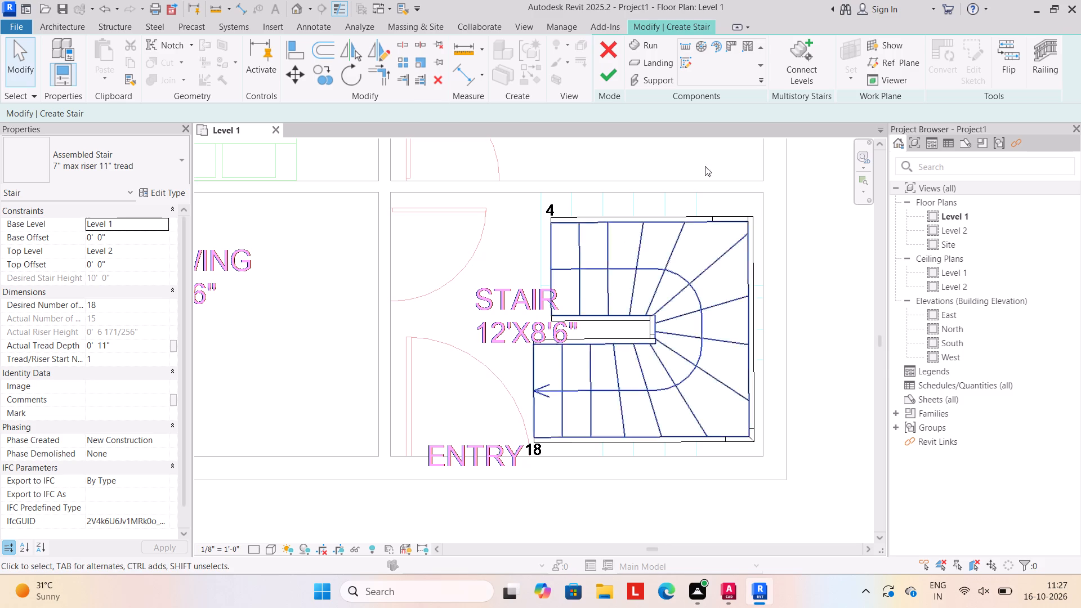
{"action": "left_click", "coordinate": [610, 74]}
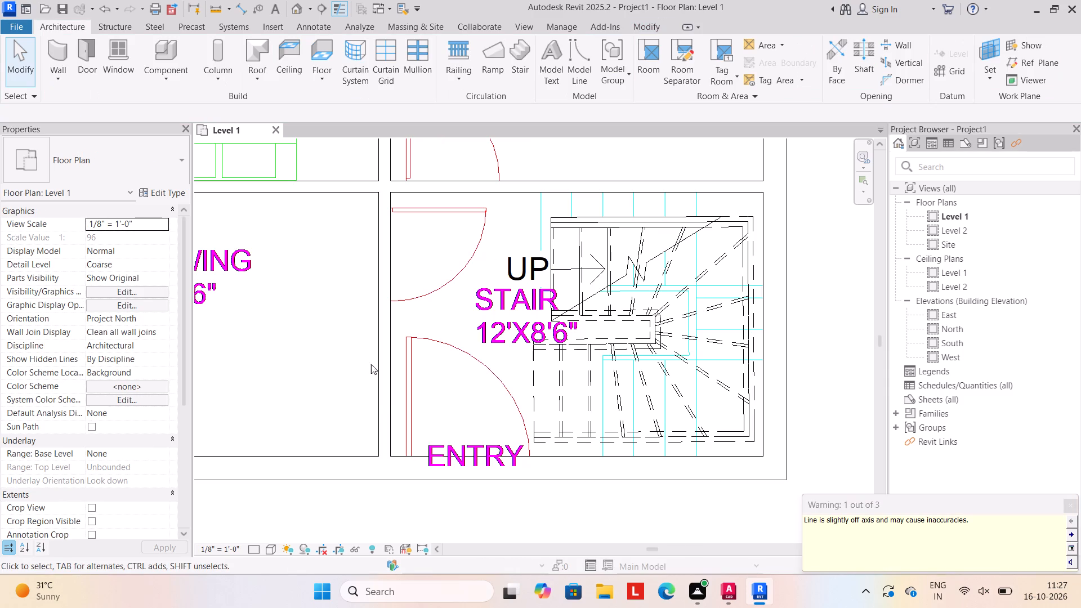
{"action": "left_click", "coordinate": [328, 370]}
Load the Bed_17739 family from the beds folder in SHUBHAM CITY as a component for placement.
{"action": "scroll", "coordinate": [341, 375], "scroll_direction": "down", "scroll_amount": 6}
{"action": "middle_click_drag", "start_coordinate": [342, 377], "coordinate": [401, 373]}
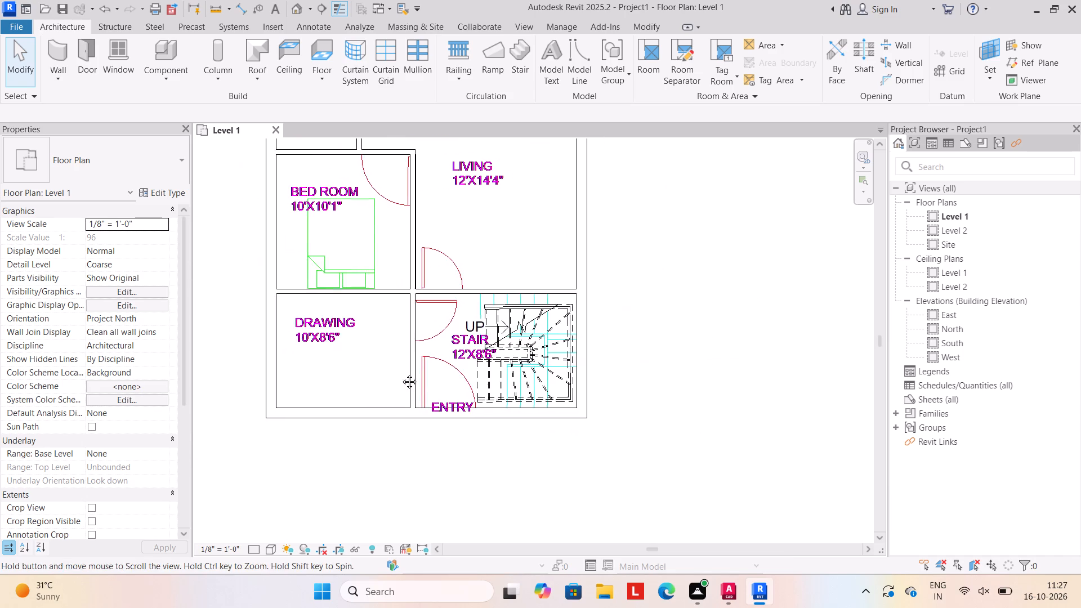
{"action": "middle_click_drag", "start_coordinate": [401, 373], "coordinate": [404, 373]}
{"action": "scroll", "coordinate": [388, 370], "scroll_direction": "down", "scroll_amount": 2}
{"action": "middle_click_drag", "start_coordinate": [382, 375], "coordinate": [382, 433]}
{"action": "scroll", "coordinate": [387, 395], "scroll_direction": "down", "scroll_amount": 5}
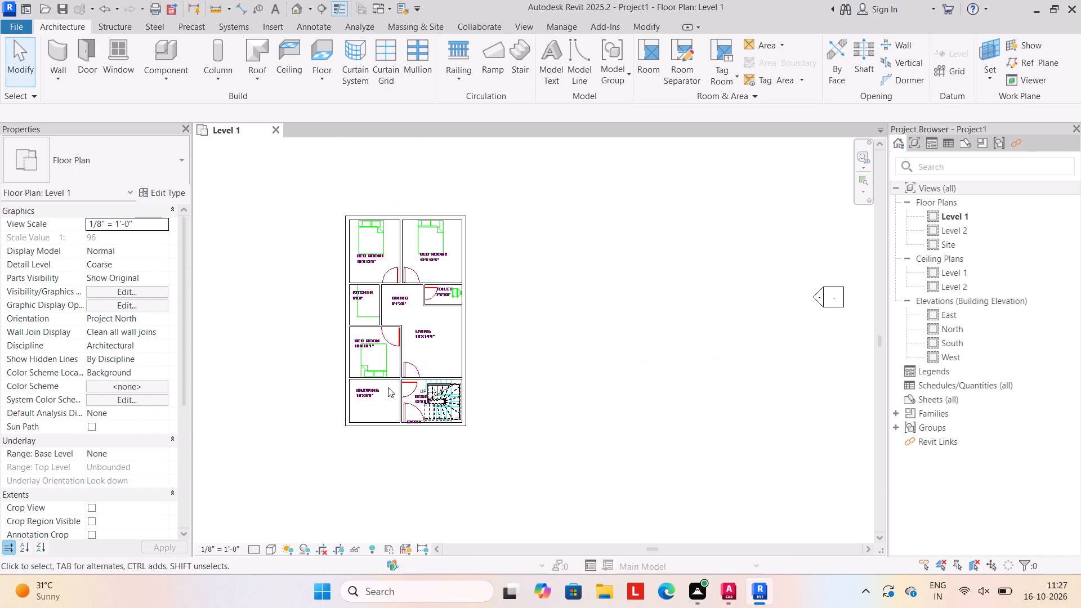
{"action": "scroll", "coordinate": [416, 292], "scroll_direction": "up", "scroll_amount": 2}
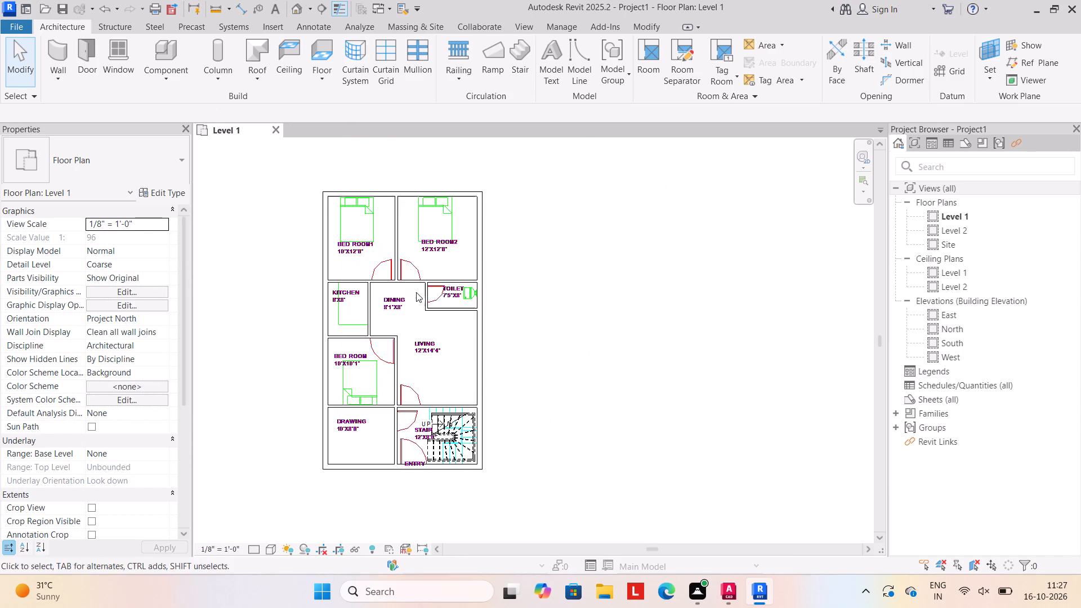
{"action": "middle_click_drag", "start_coordinate": [453, 289], "coordinate": [489, 285]}
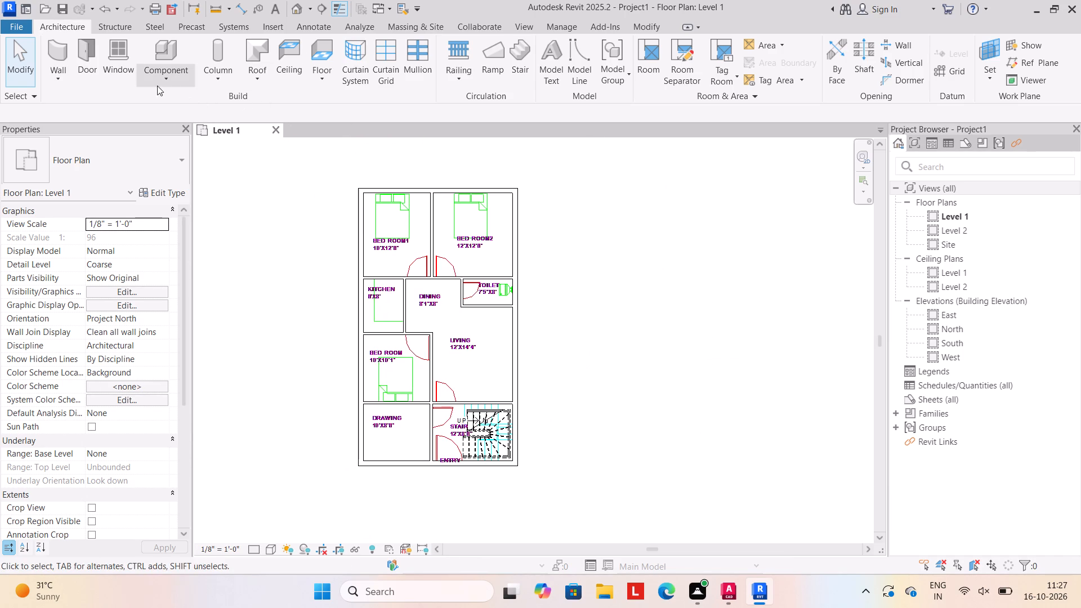
{"action": "left_click", "coordinate": [159, 79]}
{"action": "left_click", "coordinate": [190, 99]}
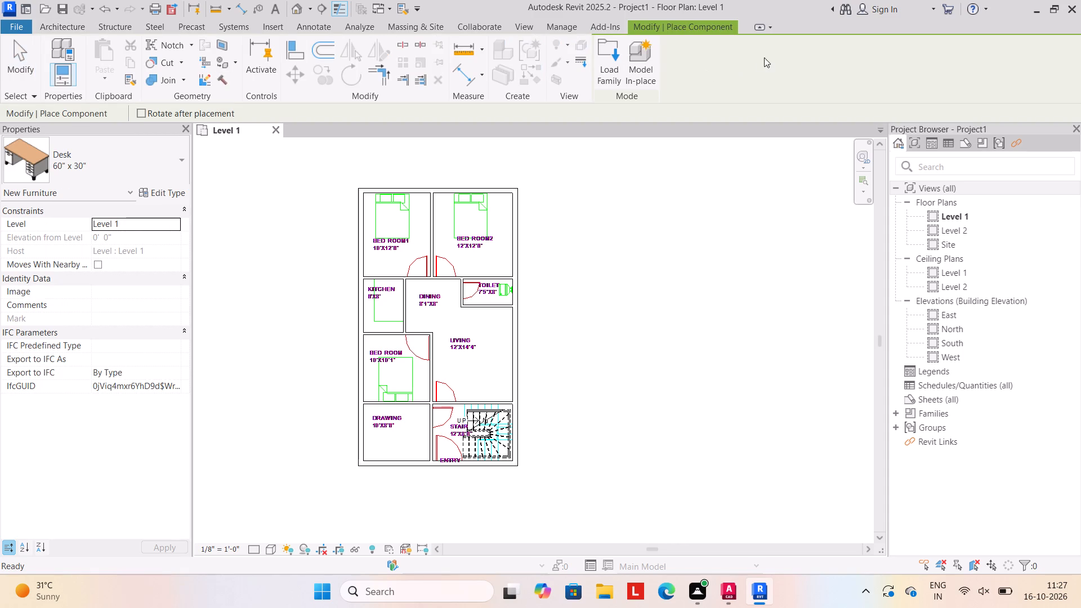
{"action": "left_click", "coordinate": [602, 68]}
{"action": "scroll", "coordinate": [583, 289], "scroll_direction": "down", "scroll_amount": 5}
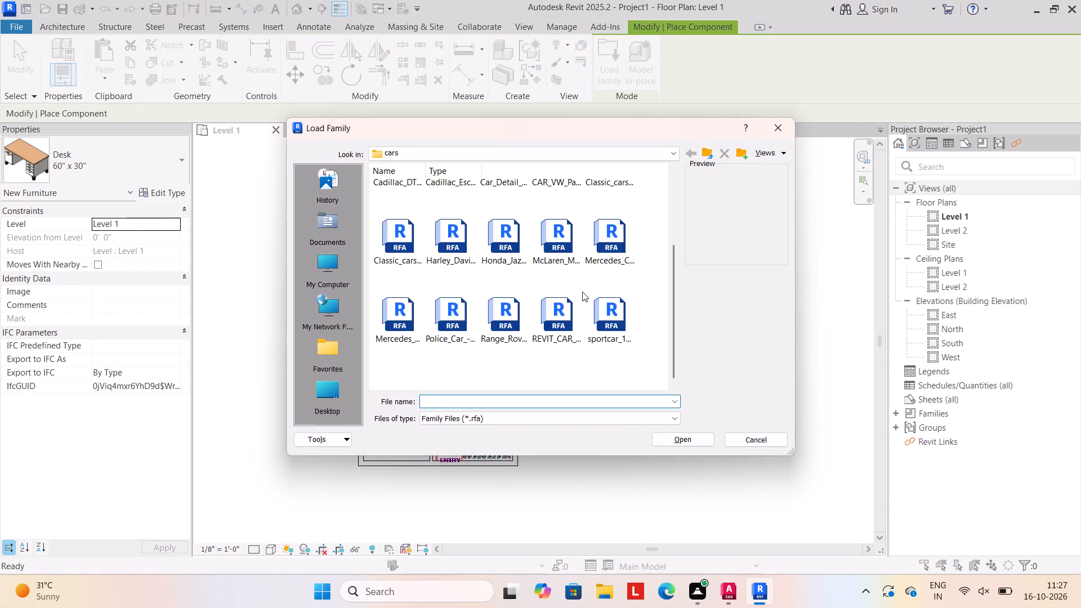
{"action": "left_click", "coordinate": [709, 151]}
{"action": "scroll", "coordinate": [460, 270], "scroll_direction": "down", "scroll_amount": 5}
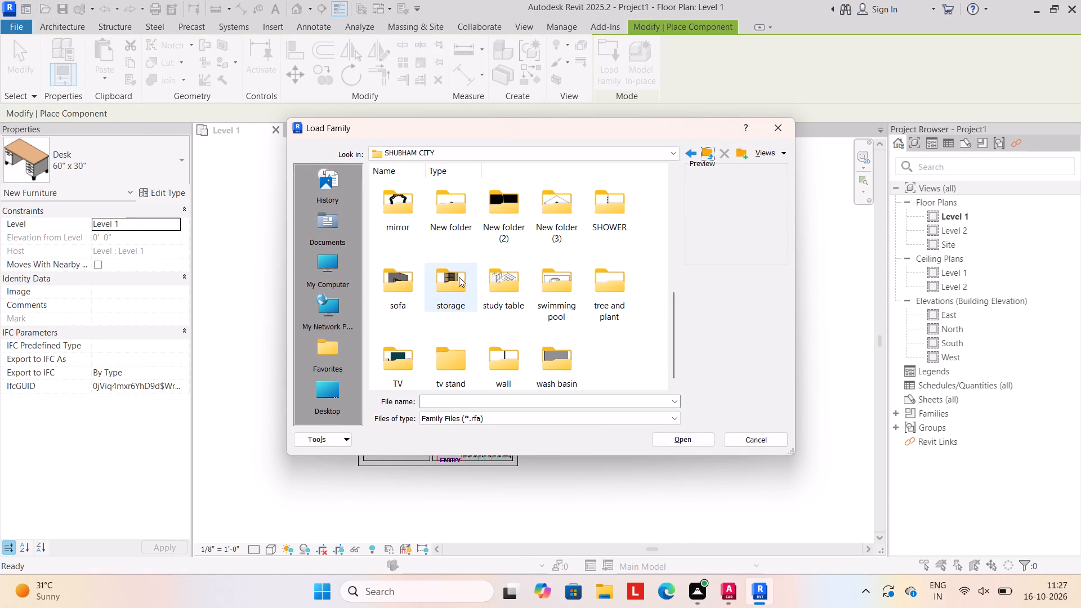
{"action": "scroll", "coordinate": [515, 271], "scroll_direction": "down", "scroll_amount": 4}
{"action": "scroll", "coordinate": [515, 280], "scroll_direction": "up", "scroll_amount": 8}
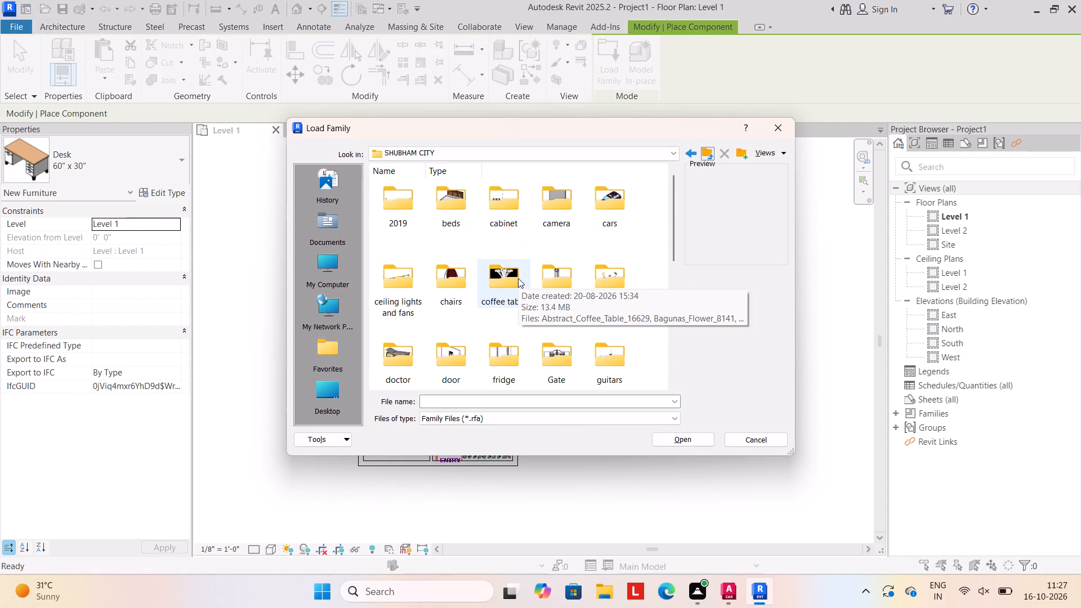
{"action": "scroll", "coordinate": [517, 278], "scroll_direction": "up", "scroll_amount": 1}
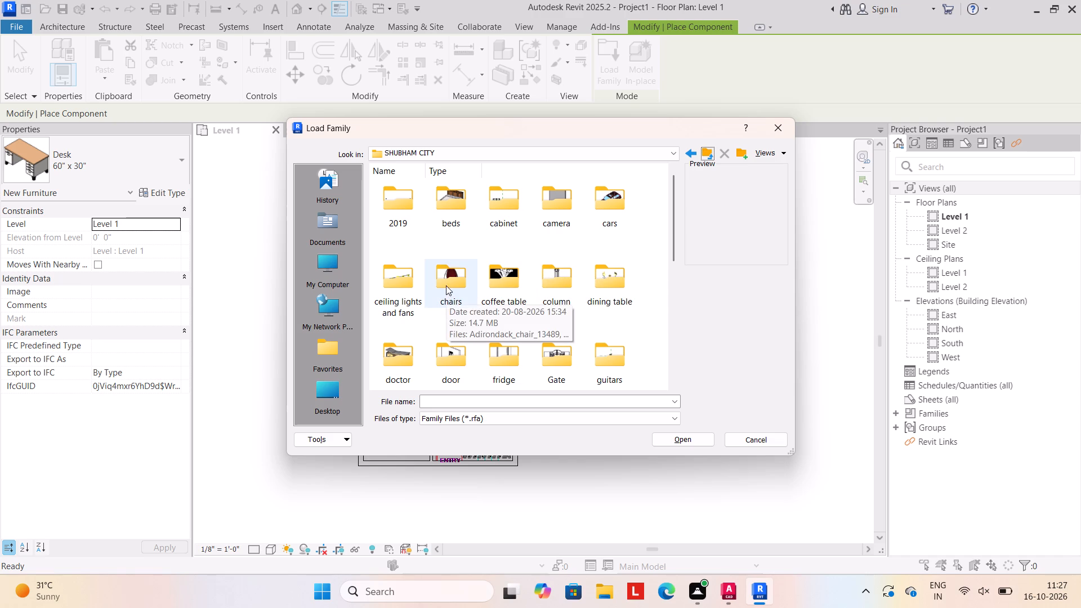
{"action": "double_click", "coordinate": [443, 211]}
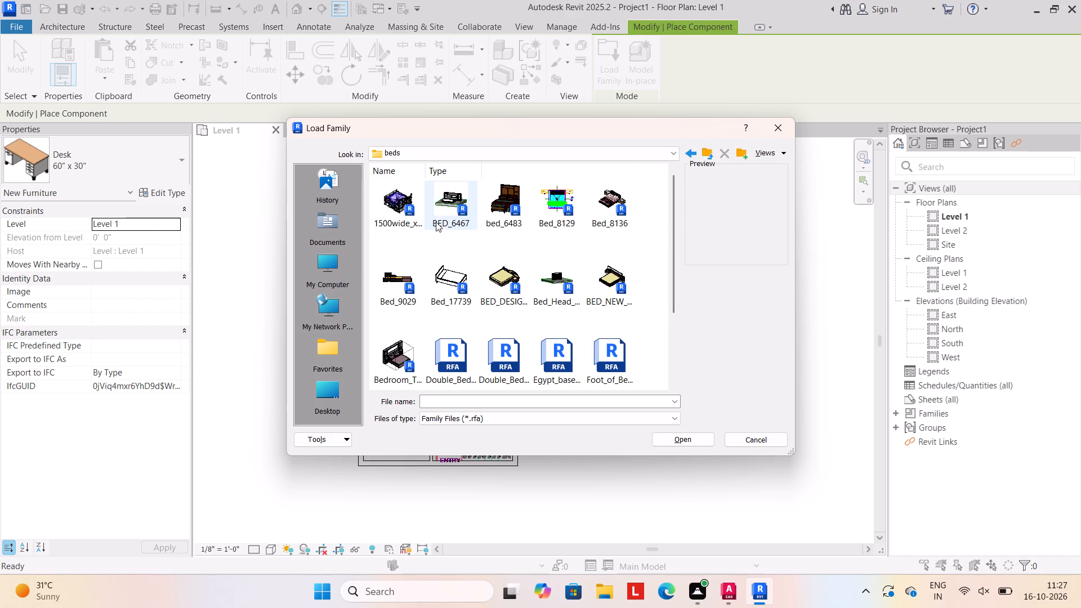
{"action": "left_click", "coordinate": [442, 270]}
{"action": "left_click", "coordinate": [684, 438]}
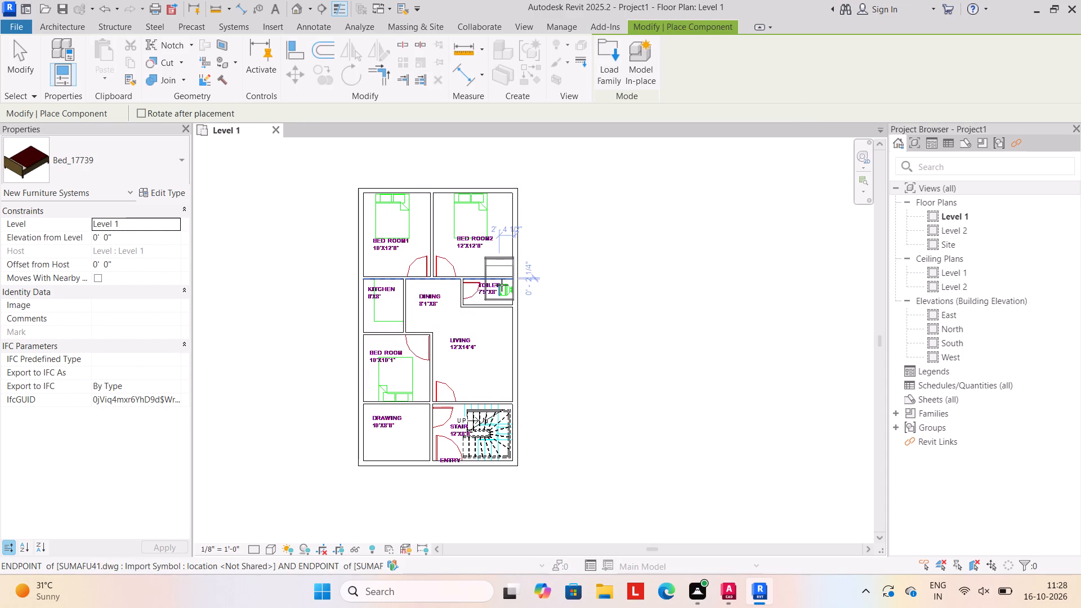
Place Bed_17739 over the plan's bed outlines in BED ROOM1, BED ROOM2 and, rotated 180° with its head toward DRAWING, in BED ROOM.
{"action": "left_click", "coordinate": [387, 217]}
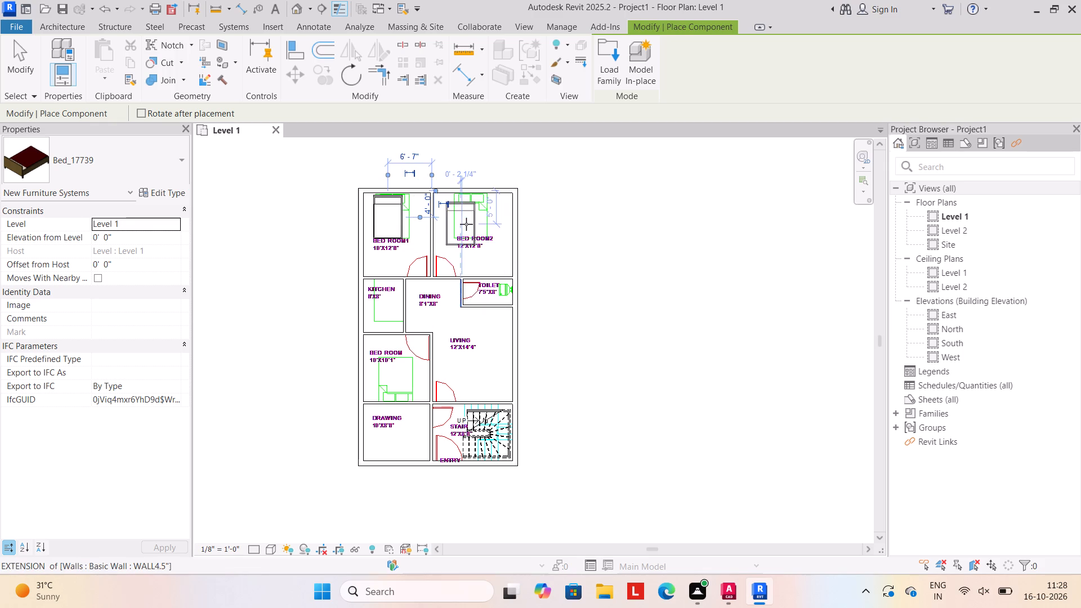
{"action": "left_click", "coordinate": [471, 221]}
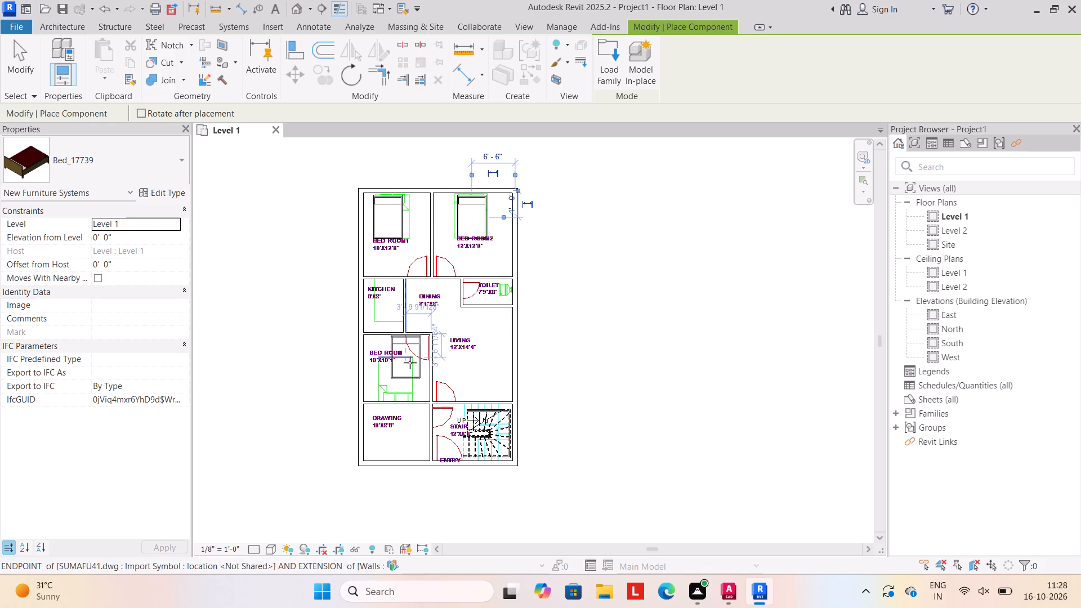
{"action": "key", "text": "space"}
{"action": "key", "text": "space"}
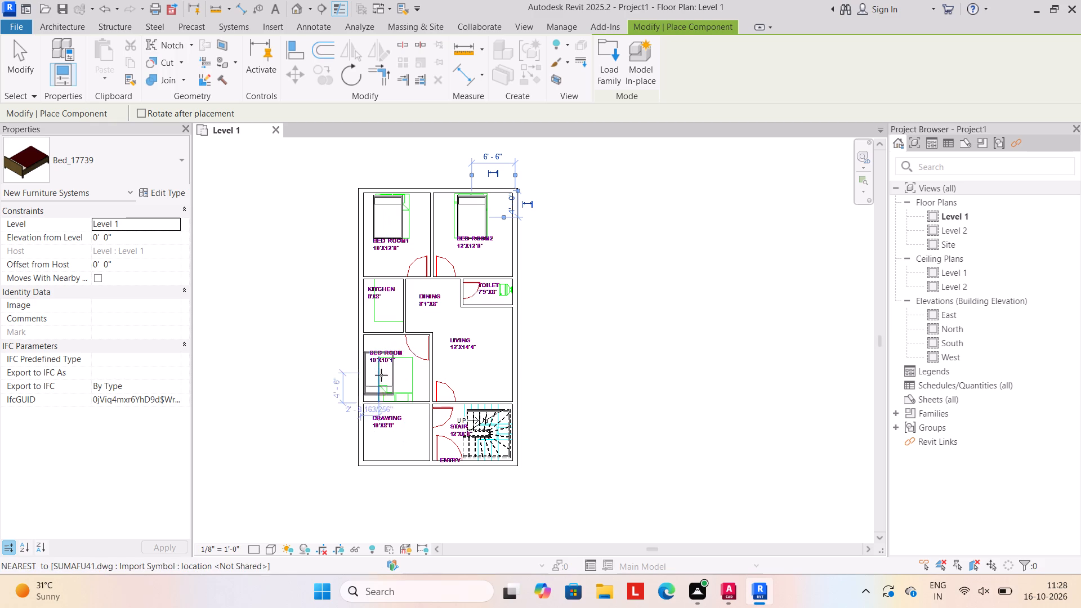
{"action": "left_click", "coordinate": [394, 375]}
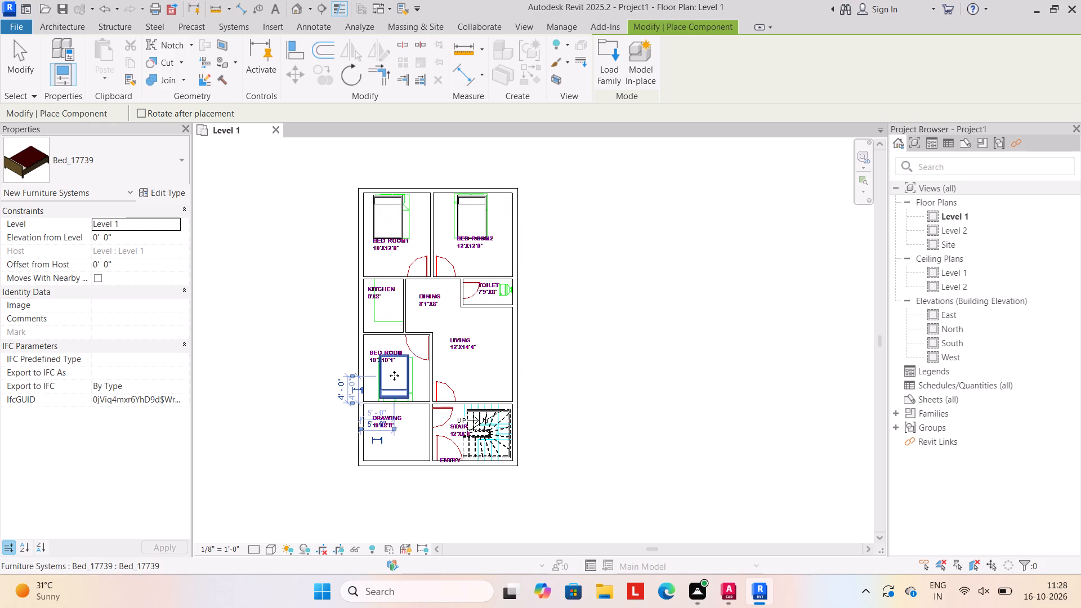
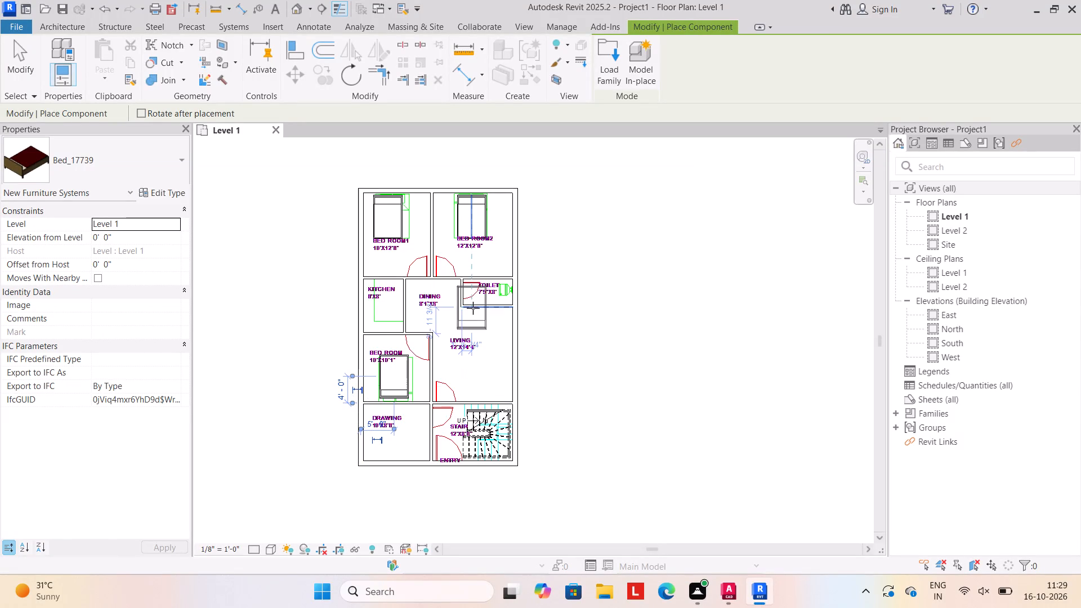
Load the Modern_Toilet_7747 family from the wash basin folder in SHUBHAM CITY as a component for placement.
{"action": "key", "text": "Escape"}
{"action": "key", "text": "Escape"}
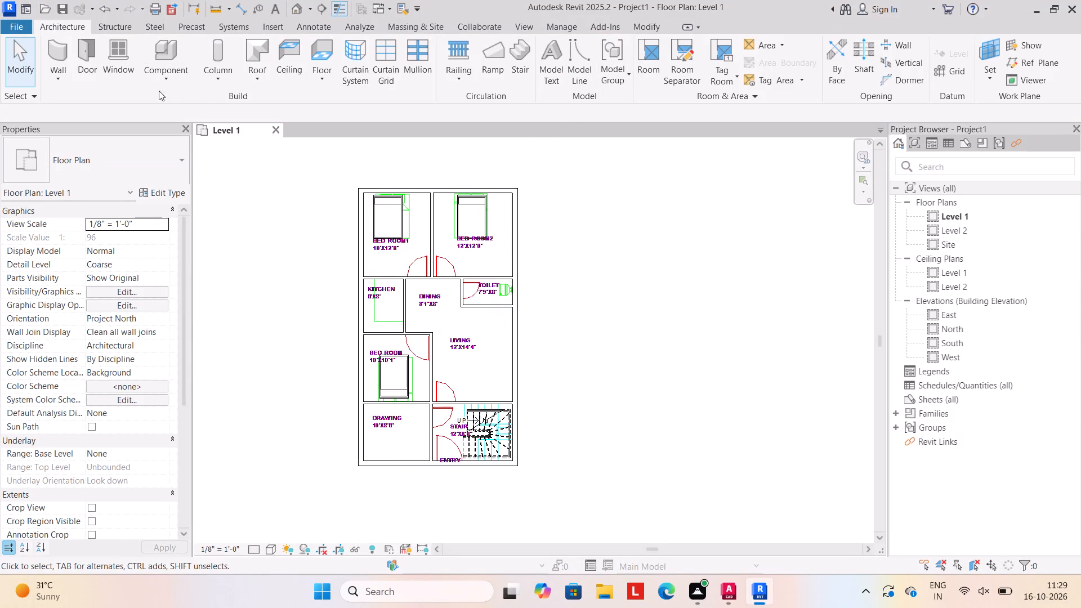
{"action": "left_click", "coordinate": [158, 78]}
{"action": "left_click", "coordinate": [205, 106]}
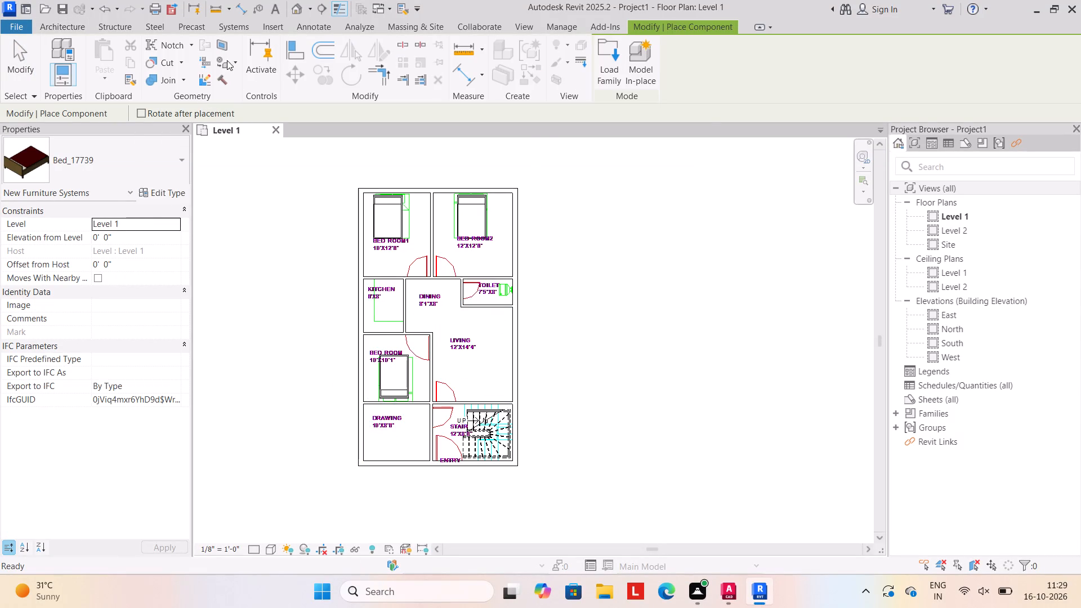
{"action": "left_click", "coordinate": [603, 69]}
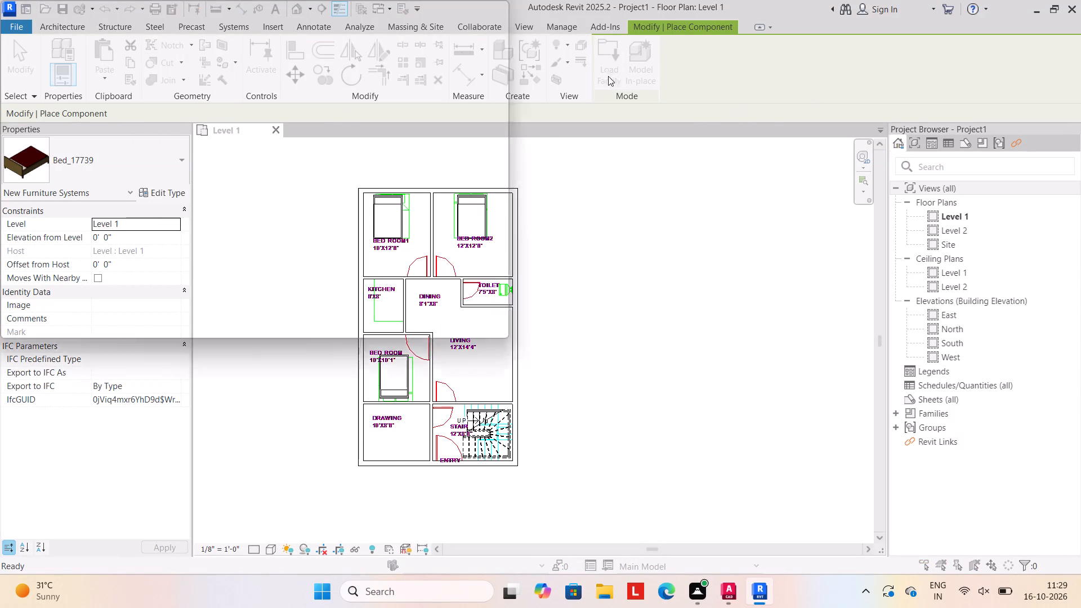
{"action": "scroll", "coordinate": [603, 231], "scroll_direction": "down", "scroll_amount": 4}
{"action": "left_click", "coordinate": [704, 150]}
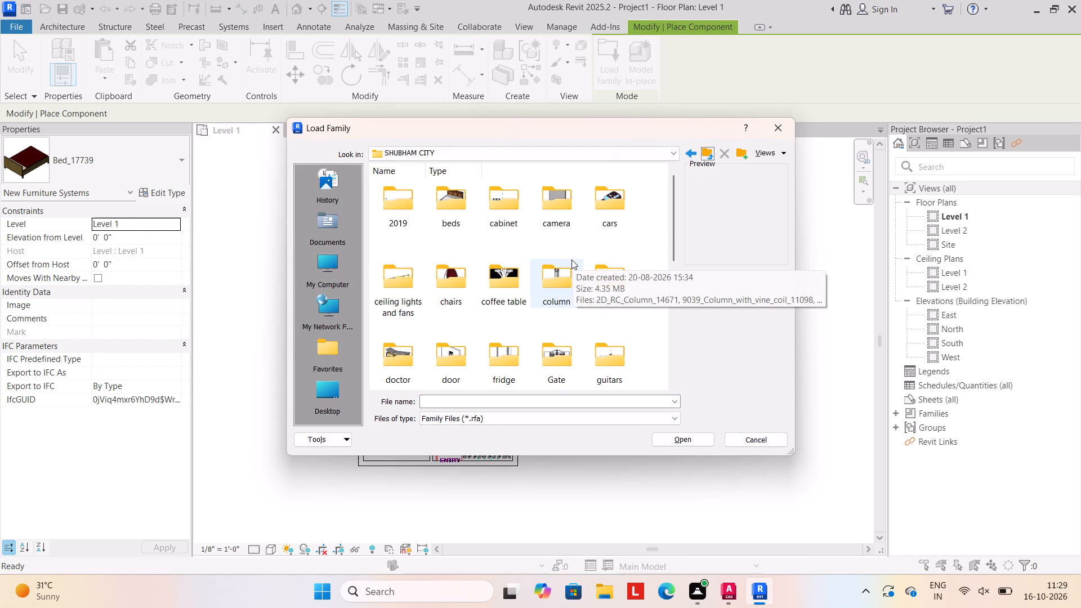
{"action": "scroll", "coordinate": [614, 347], "scroll_direction": "down", "scroll_amount": 6}
{"action": "double_click", "coordinate": [561, 359]}
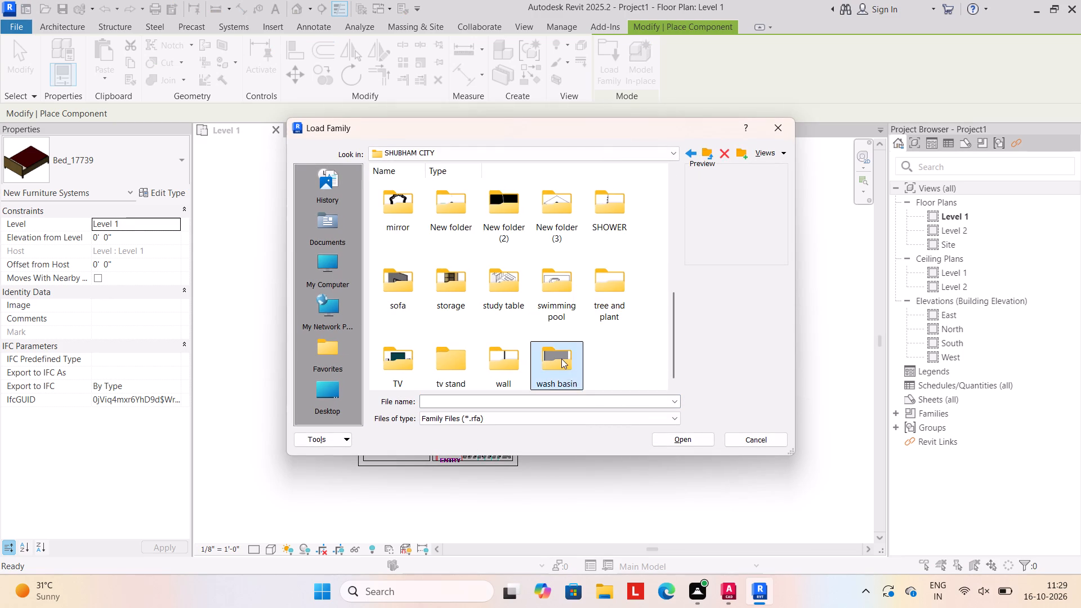
{"action": "left_click", "coordinate": [553, 274]}
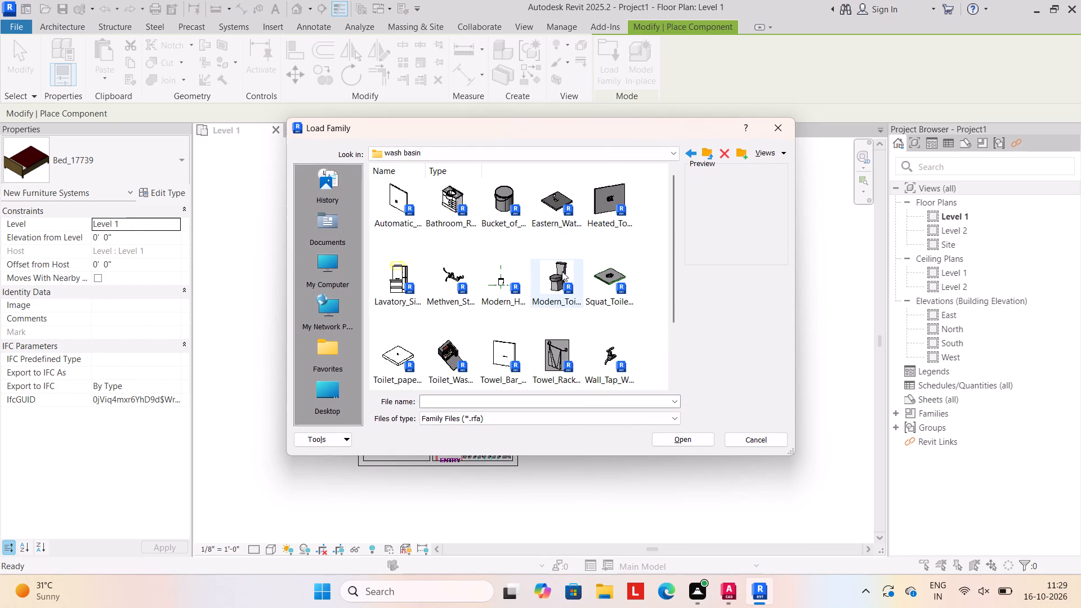
{"action": "left_click", "coordinate": [667, 444]}
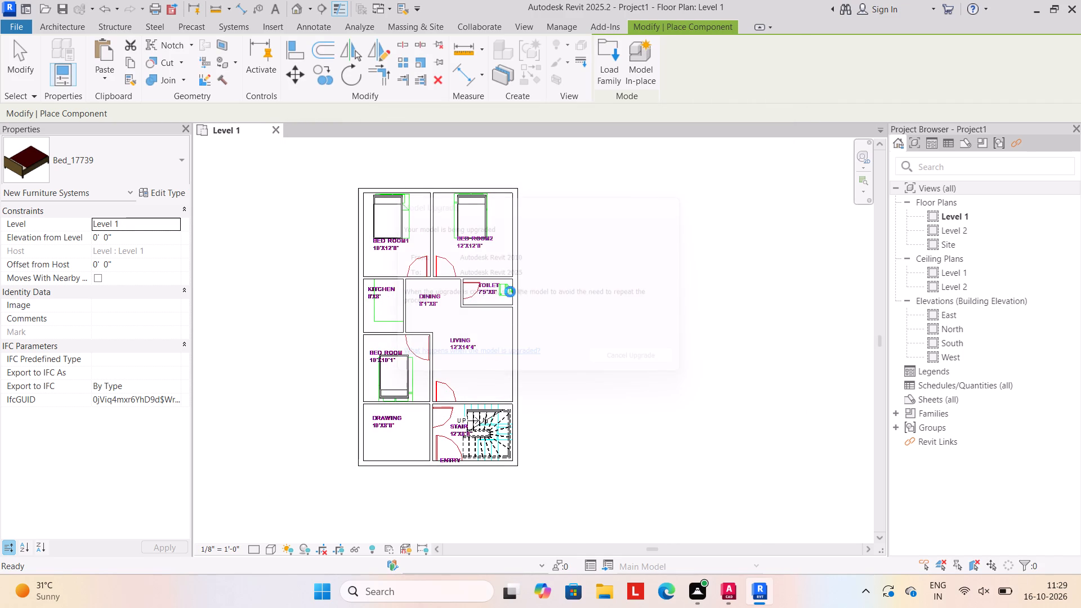
Place Modern_Toilet_7747 over the plan's WC symbol in TOILET, rotated so its tank backs onto the exterior wall.
{"action": "key", "text": "space"}
{"action": "key", "text": "space"}
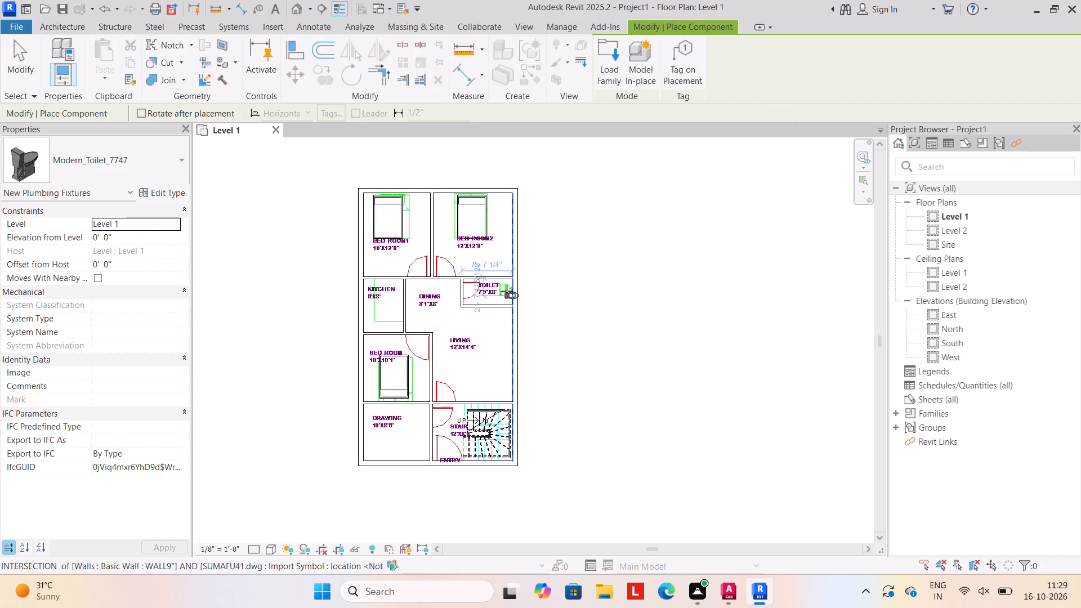
{"action": "key", "text": "space"}
{"action": "key", "text": "space"}
{"action": "key", "text": "space"}
{"action": "key", "text": "space"}
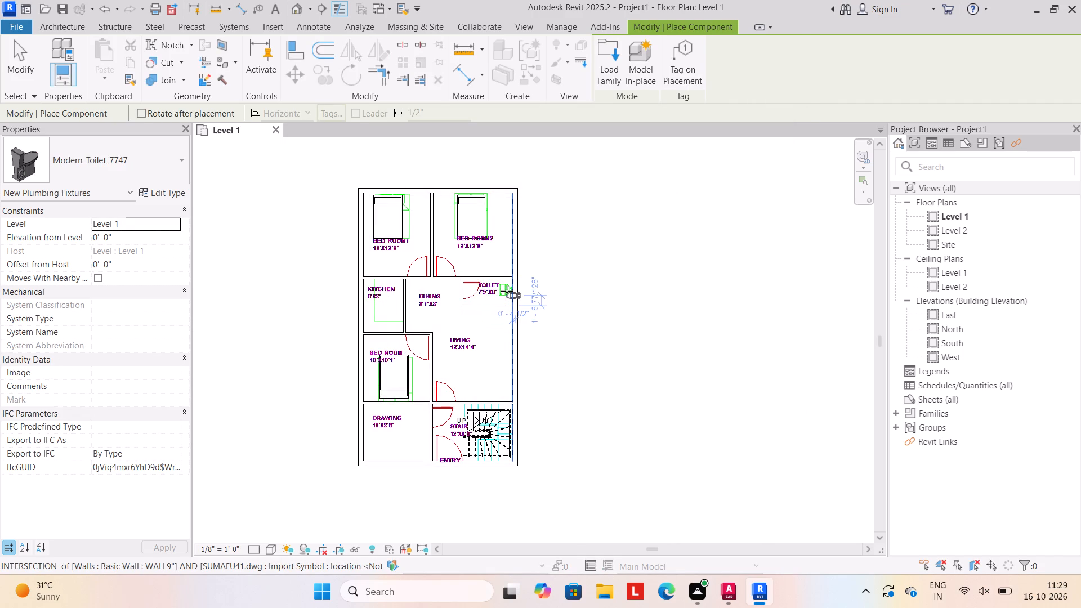
{"action": "scroll", "coordinate": [510, 284], "scroll_direction": "up", "scroll_amount": 5}
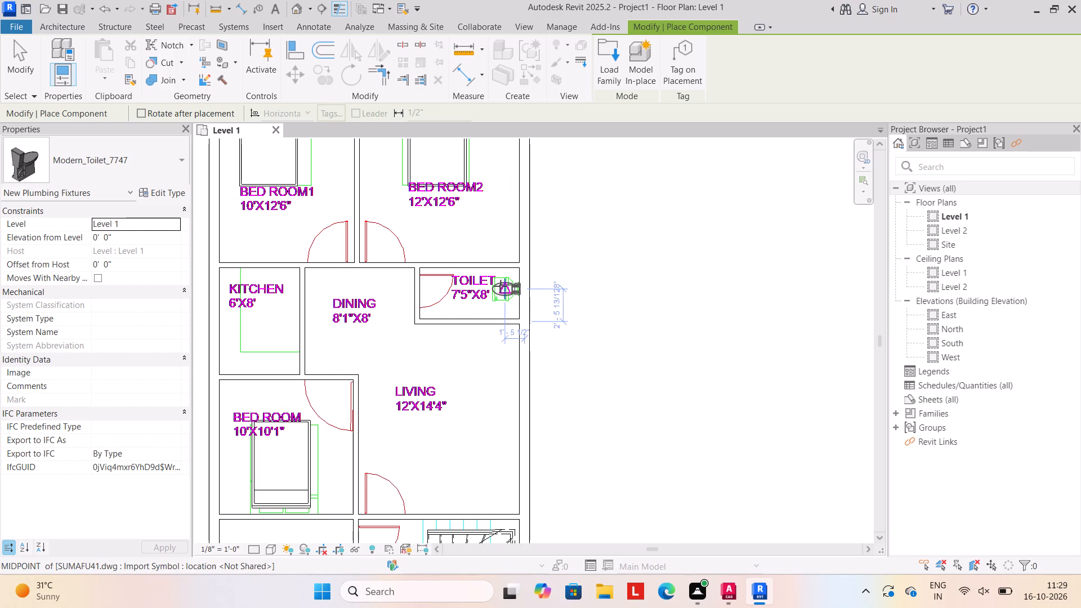
{"action": "left_click", "coordinate": [501, 286]}
{"action": "key", "text": "Escape"}
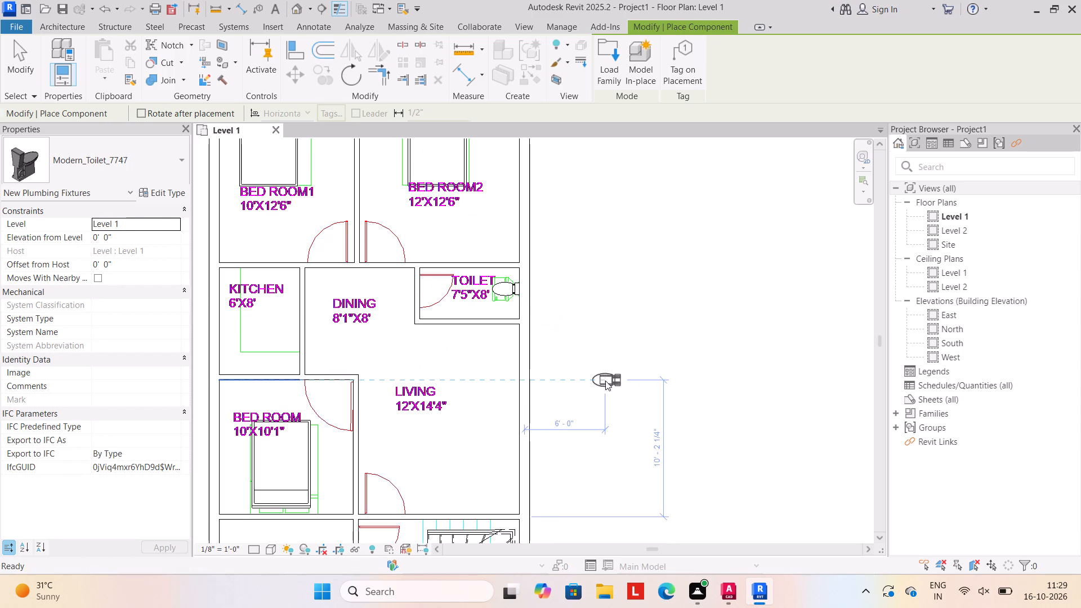
{"action": "key", "text": "Escape"}
Place a Single-Flush 30" x 80" door in the wall between DINING and TOILET, swinging into TOILET as on the plan.
{"action": "scroll", "coordinate": [559, 388], "scroll_direction": "down", "scroll_amount": 3}
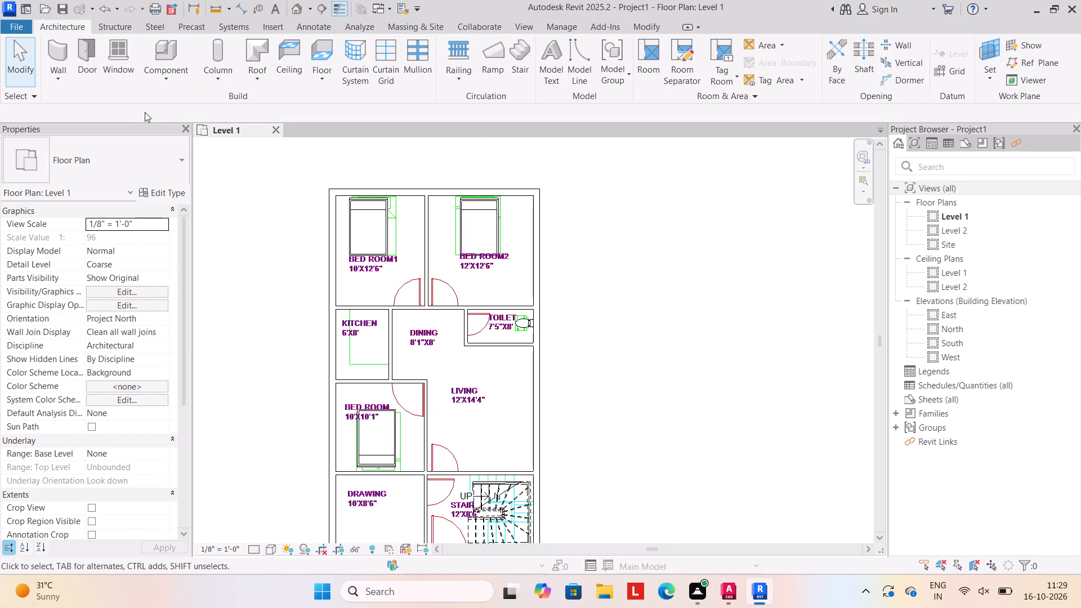
{"action": "left_click", "coordinate": [82, 48]}
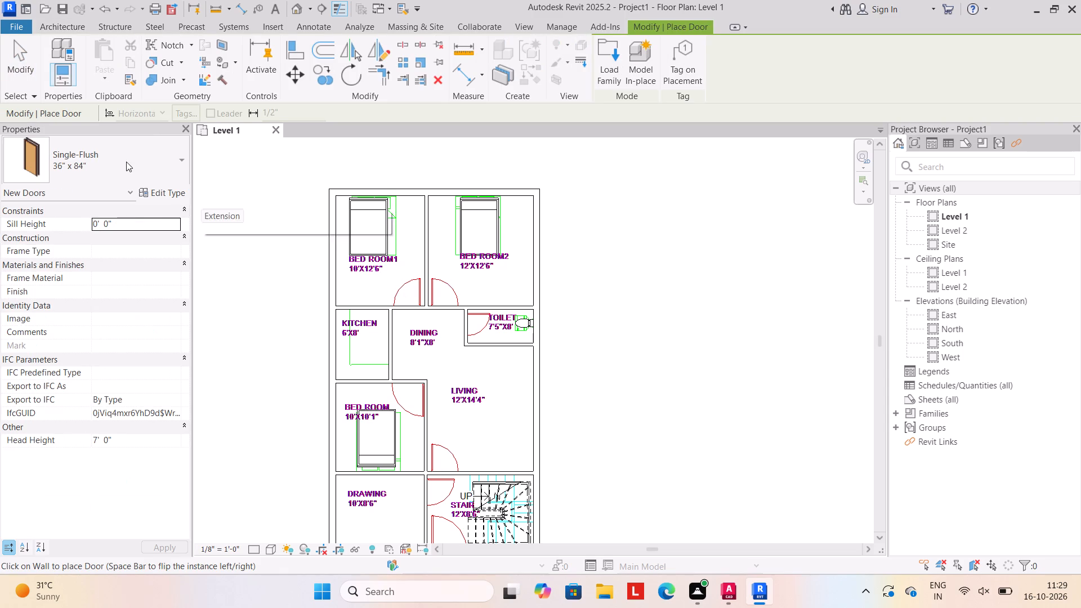
{"action": "left_click", "coordinate": [178, 159]}
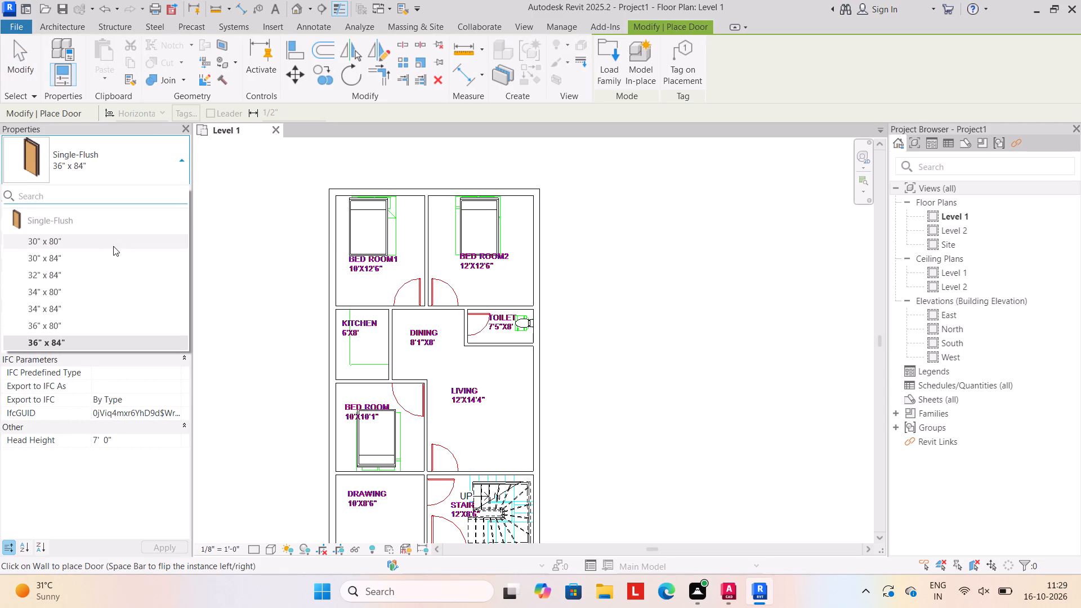
{"action": "left_click", "coordinate": [113, 246]}
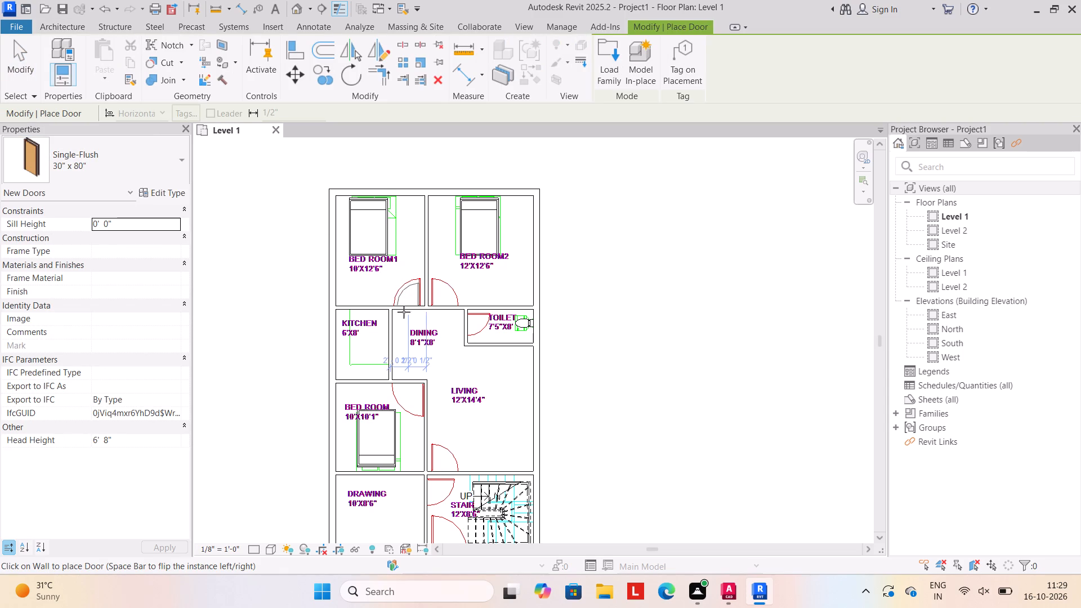
{"action": "key", "text": "space"}
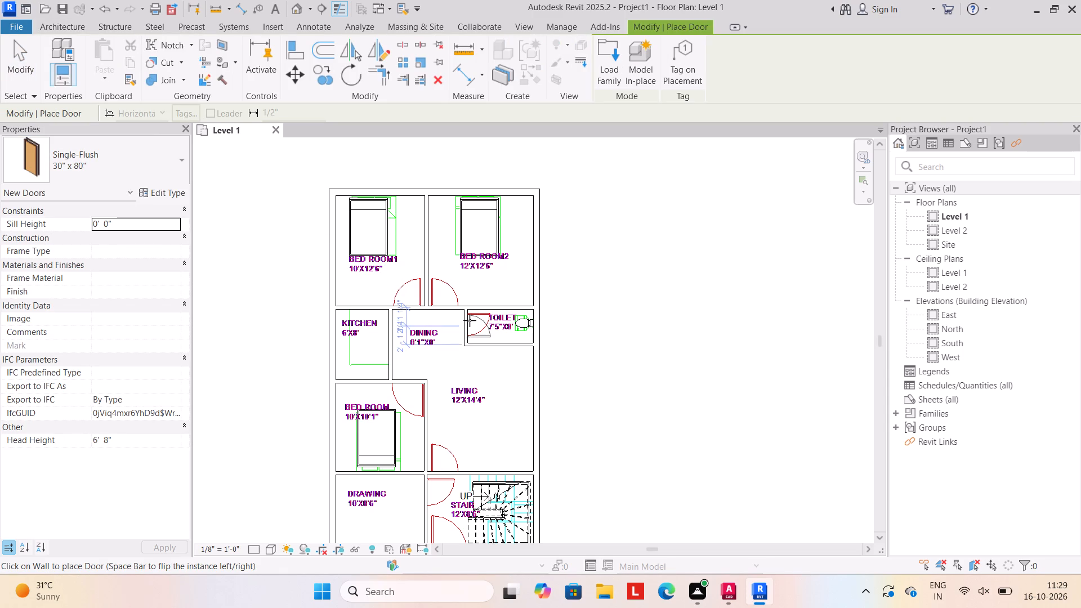
{"action": "left_click", "coordinate": [470, 320]}
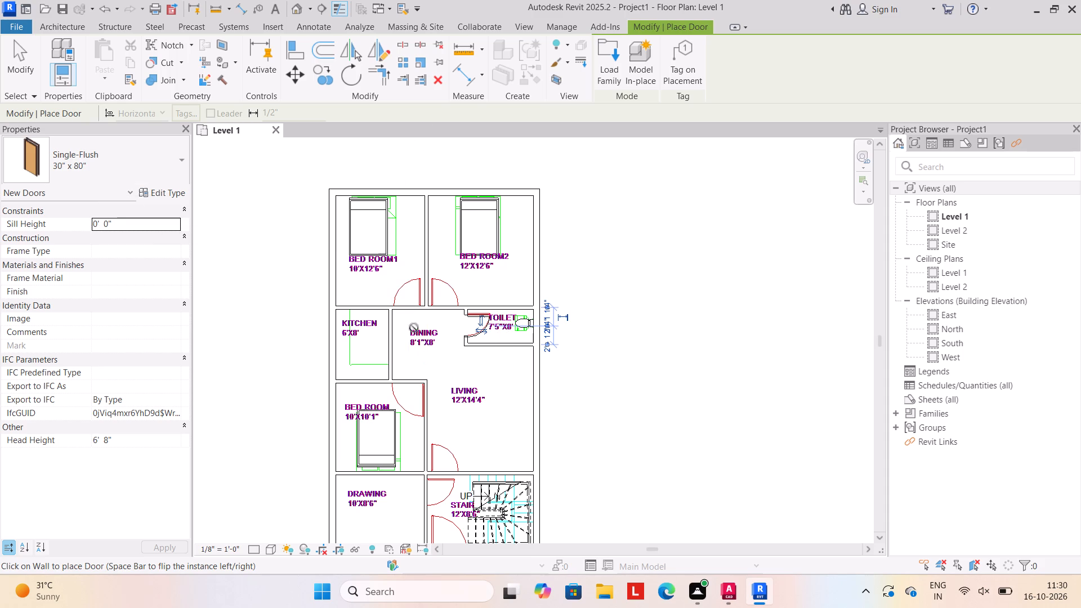
Switch the door type for placement to Single-Flush 36" x 84".
{"action": "scroll", "coordinate": [434, 382], "scroll_direction": "down", "scroll_amount": 1}
{"action": "middle_click_drag", "start_coordinate": [435, 382], "coordinate": [439, 356]}
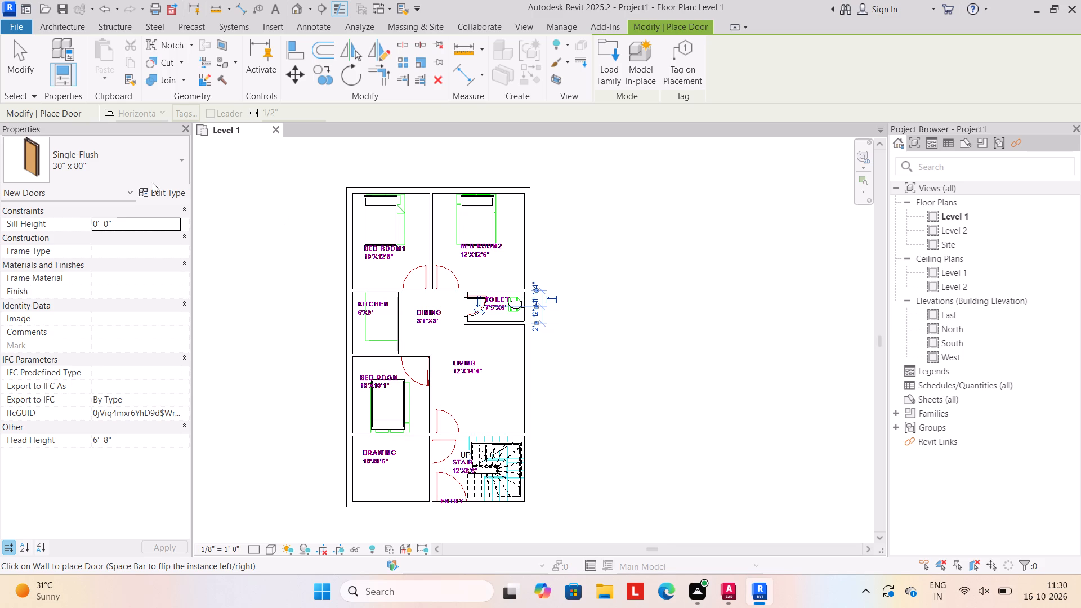
{"action": "left_click", "coordinate": [182, 160]}
{"action": "left_click", "coordinate": [100, 342]}
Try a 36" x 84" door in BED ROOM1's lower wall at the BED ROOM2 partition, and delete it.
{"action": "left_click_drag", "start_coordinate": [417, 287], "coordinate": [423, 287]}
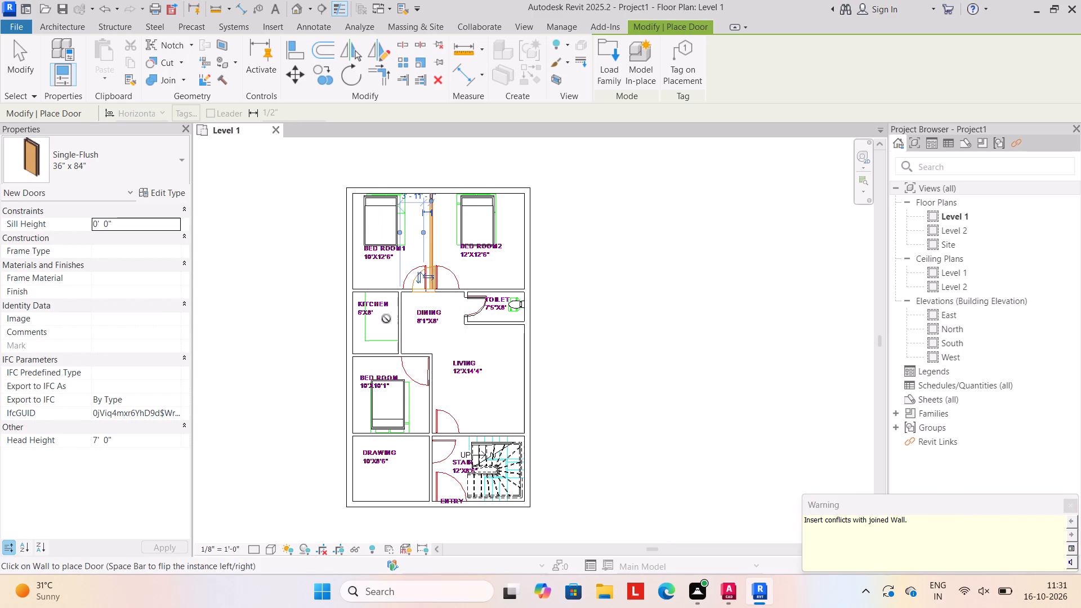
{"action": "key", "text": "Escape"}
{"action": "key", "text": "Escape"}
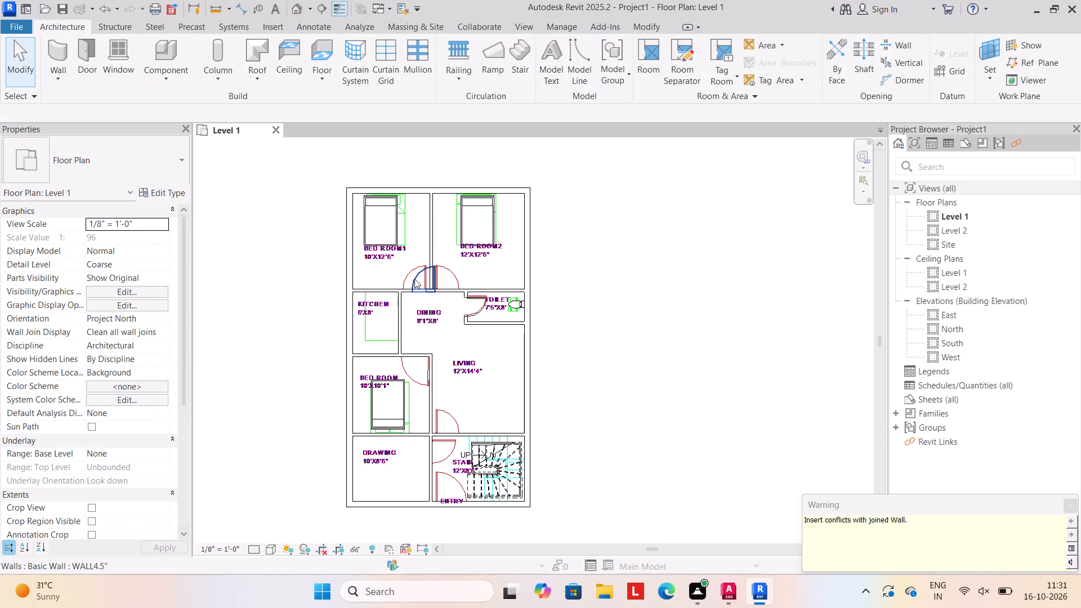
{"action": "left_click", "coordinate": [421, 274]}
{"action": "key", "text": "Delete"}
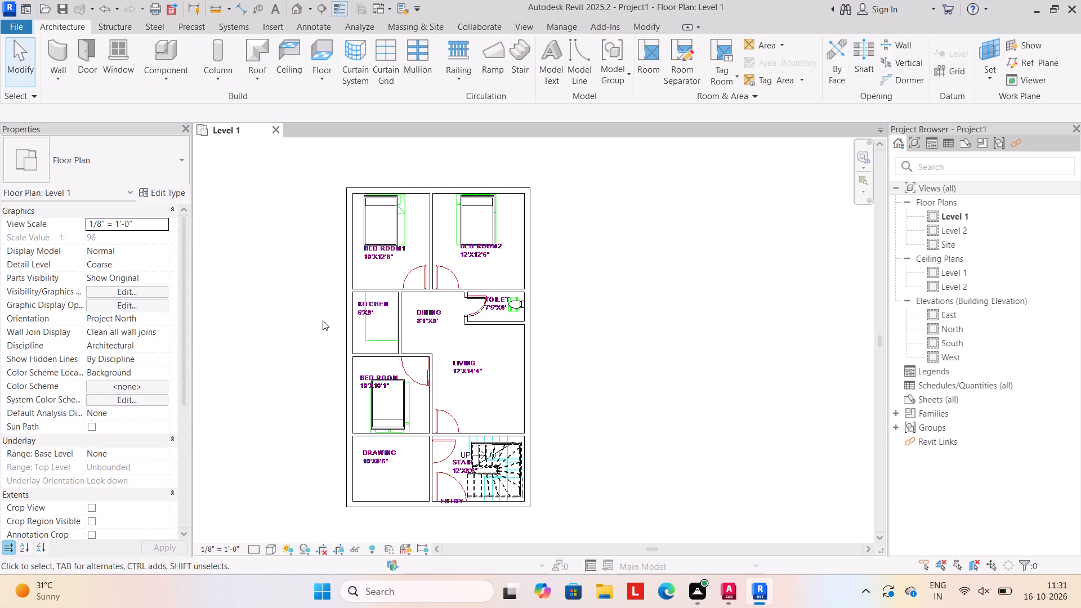
Place Single-Flush 36" x 84" doors at the plan's door swings for BED ROOM1, BED ROOM2 and BED ROOM, each opening into its room.
{"action": "scroll", "coordinate": [356, 275], "scroll_direction": "up", "scroll_amount": 2}
{"action": "scroll", "coordinate": [357, 270], "scroll_direction": "down", "scroll_amount": 2}
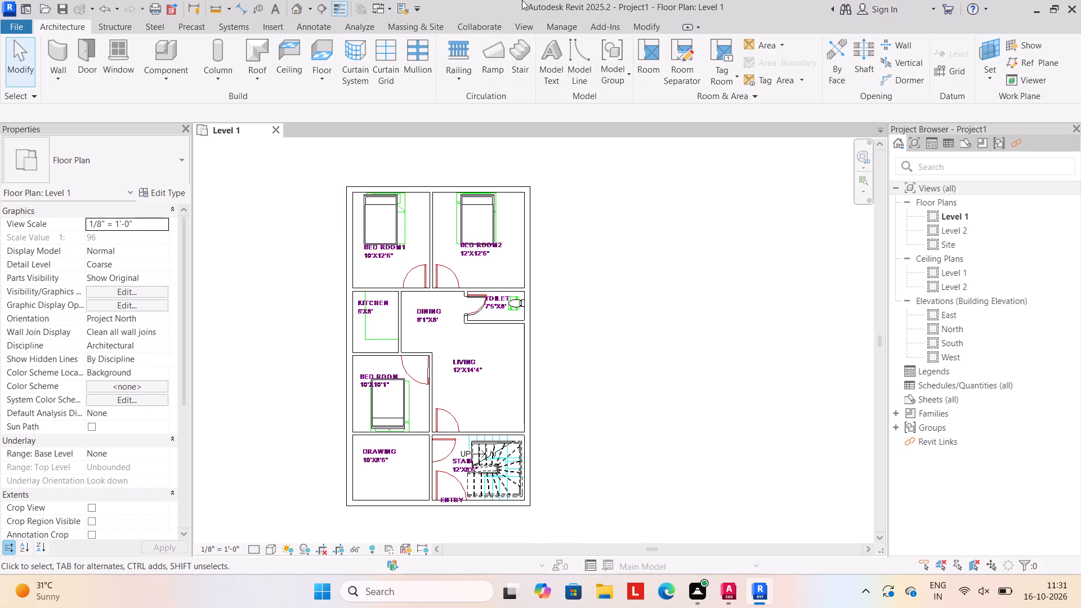
{"action": "left_click", "coordinate": [88, 64]}
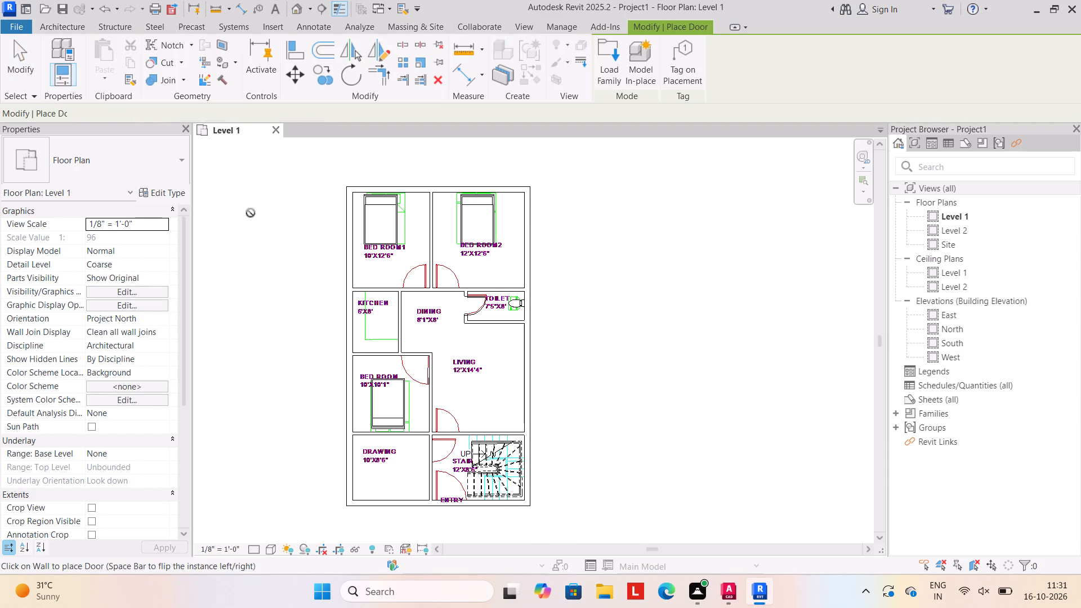
{"action": "left_click", "coordinate": [409, 286]}
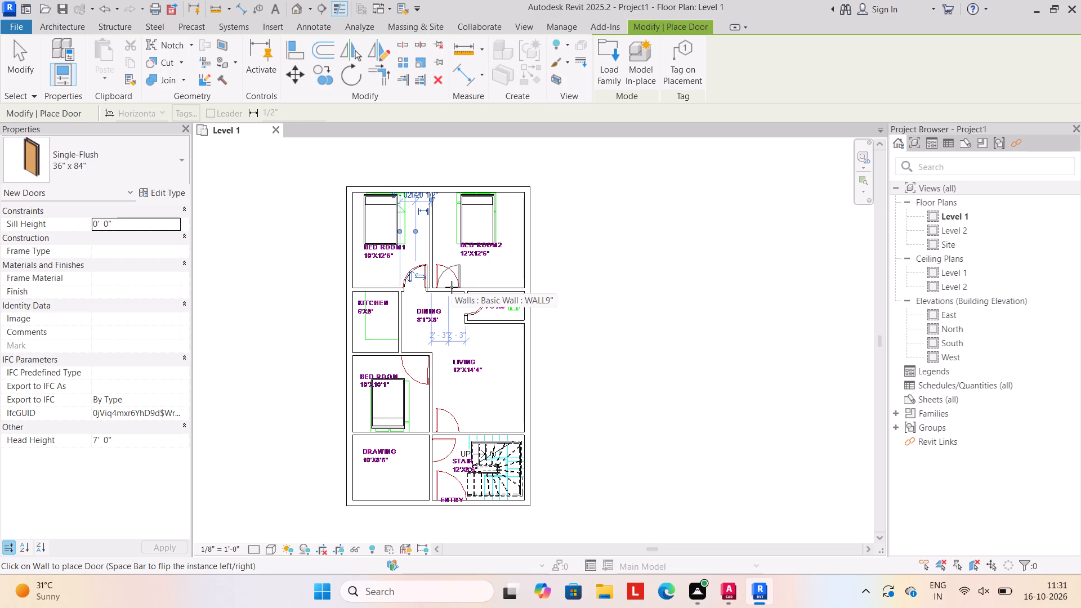
{"action": "key", "text": "space"}
{"action": "left_click", "coordinate": [452, 287]}
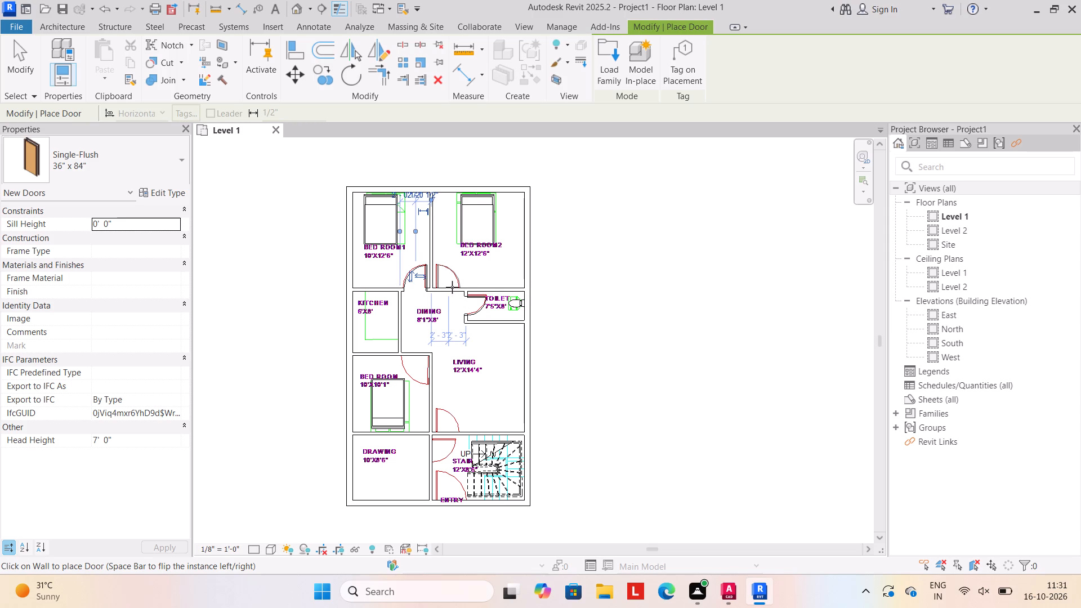
{"action": "left_click", "coordinate": [416, 357]}
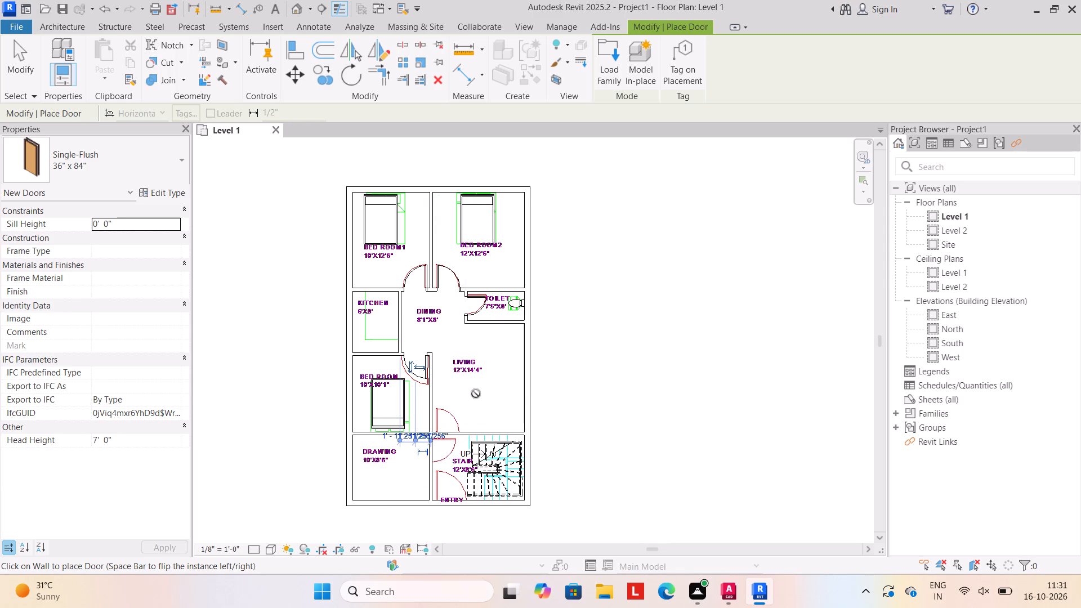
{"action": "key", "text": "Escape"}
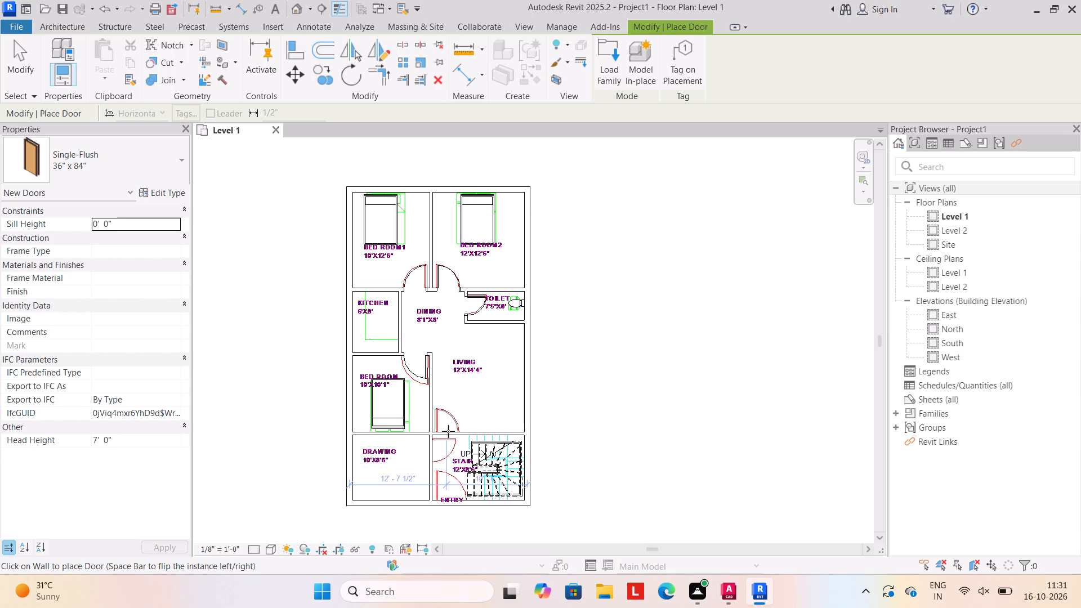
Place Single-Flush 36" x 84" doors in the LIVING–STAIR wall, the DRAWING–STAIR wall and the exterior wall at ENTRY, following the plan's swings.
{"action": "left_click", "coordinate": [448, 431]}
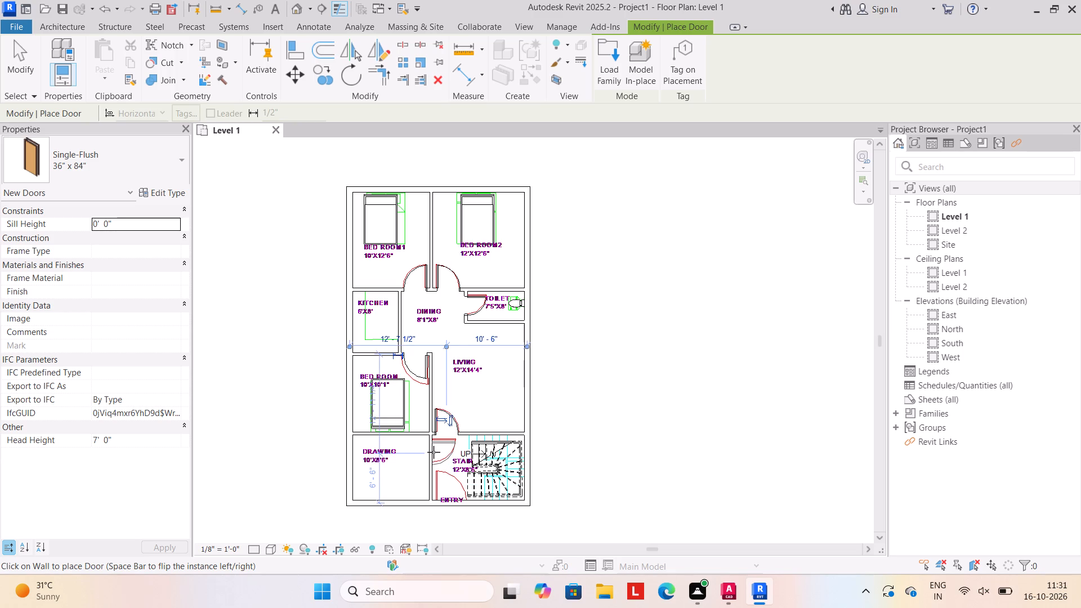
{"action": "left_click", "coordinate": [434, 452]}
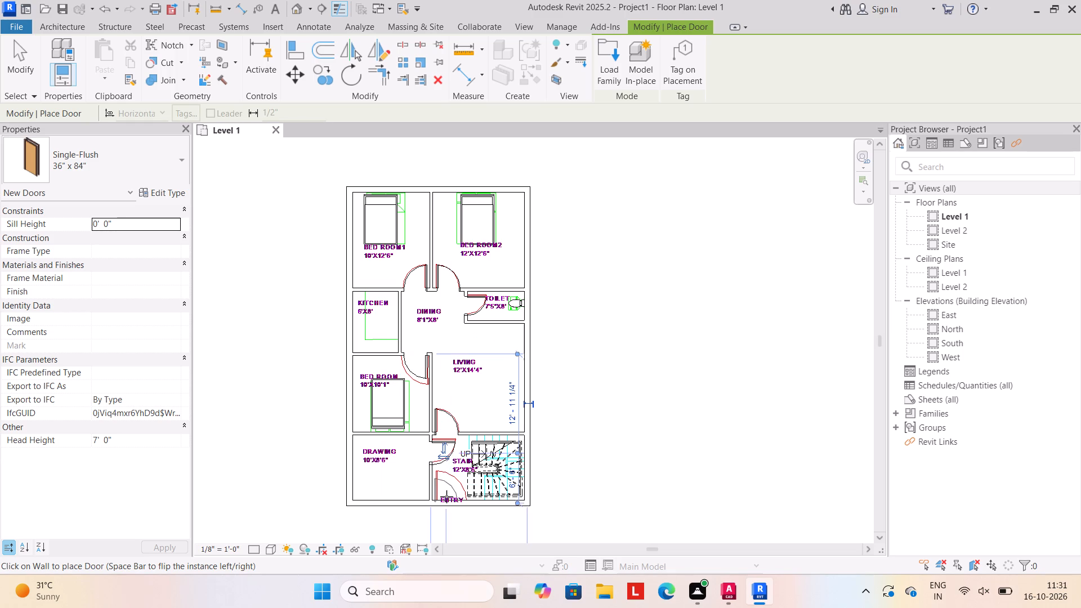
{"action": "left_click", "coordinate": [446, 497]}
{"action": "key", "text": "Escape"}
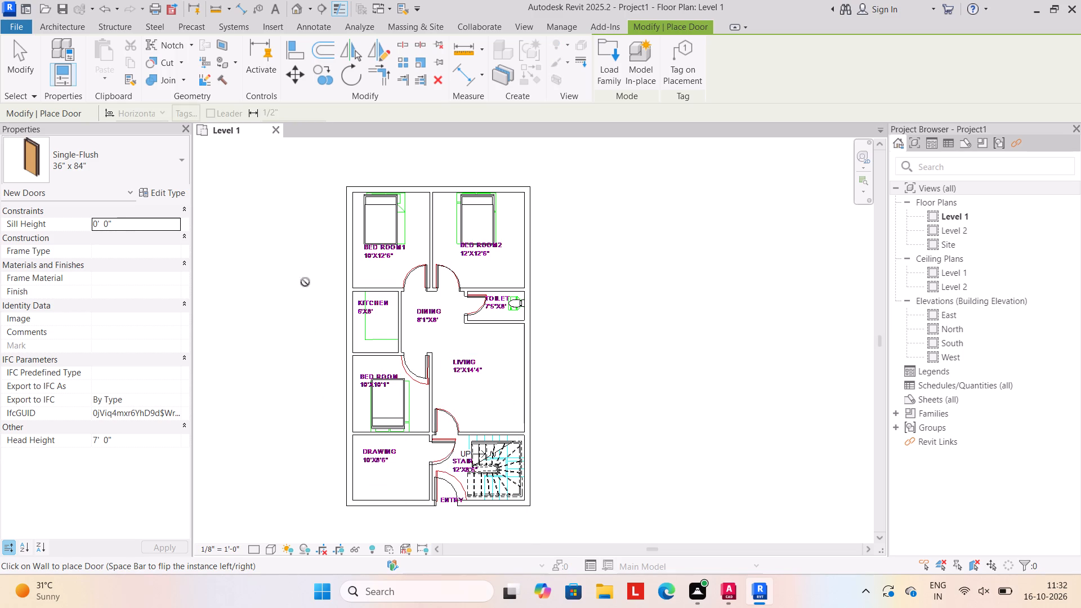
{"action": "key", "text": "Escape"}
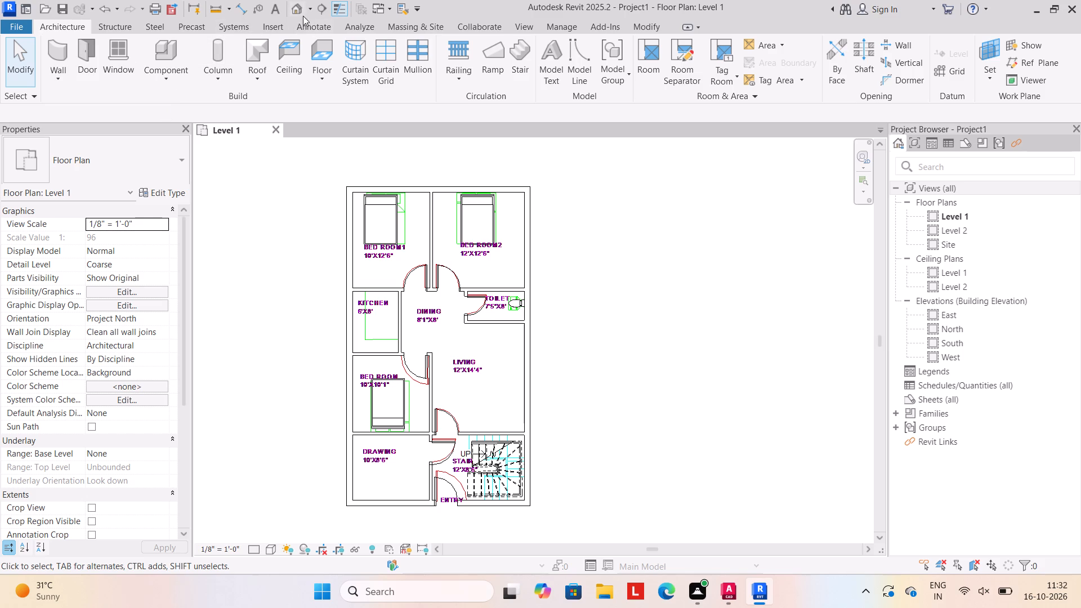
Open the default 3D view to examine the house model.
{"action": "left_click", "coordinate": [307, 8]}
{"action": "left_click", "coordinate": [312, 22]}
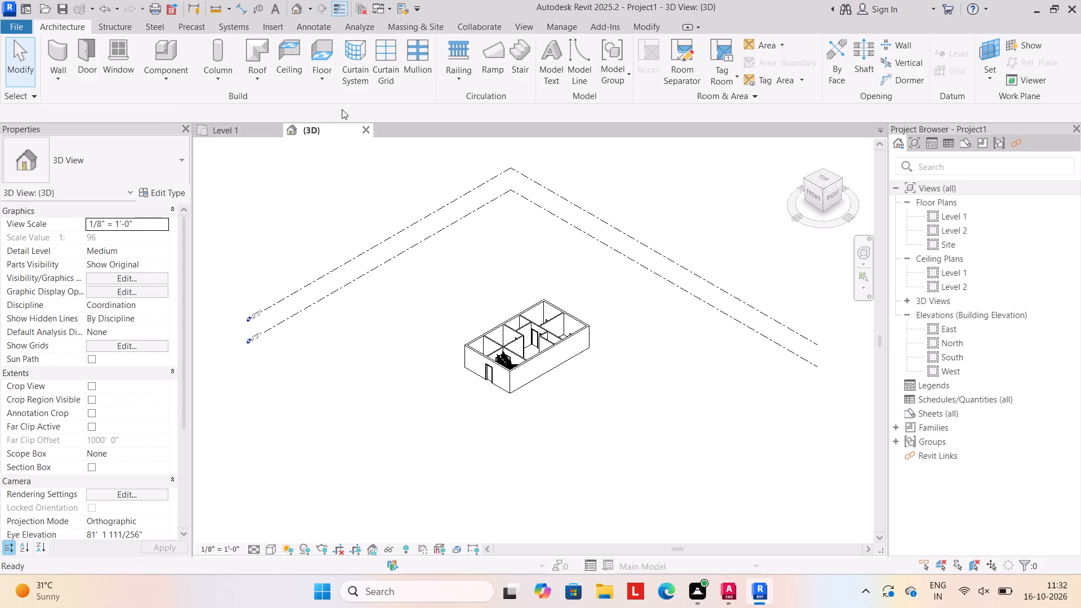
{"action": "scroll", "coordinate": [513, 381], "scroll_direction": "up", "scroll_amount": 2}
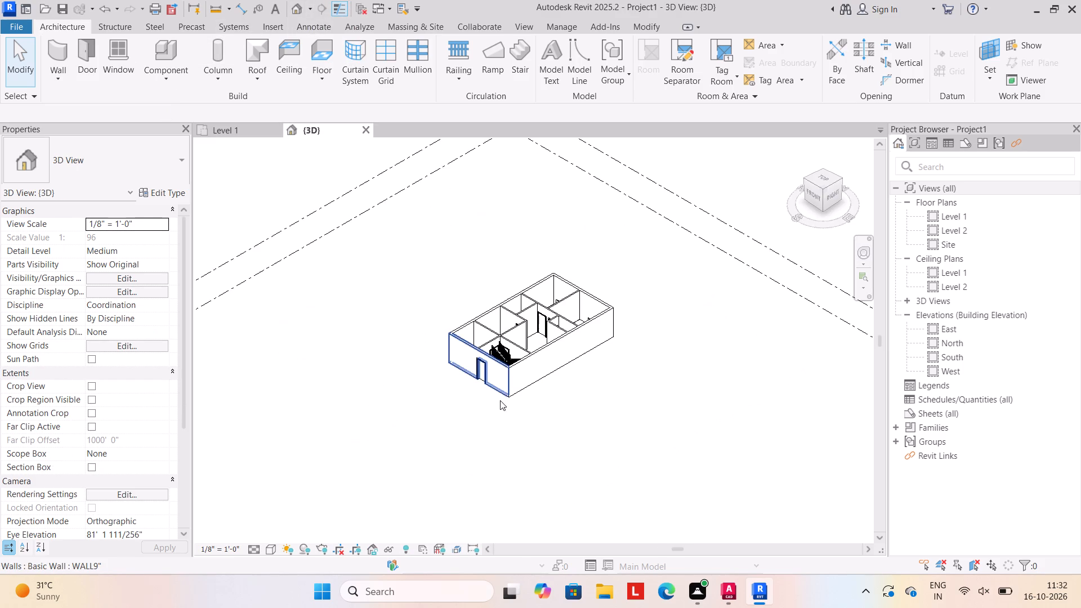
{"action": "middle_click", "coordinate": [500, 400]}
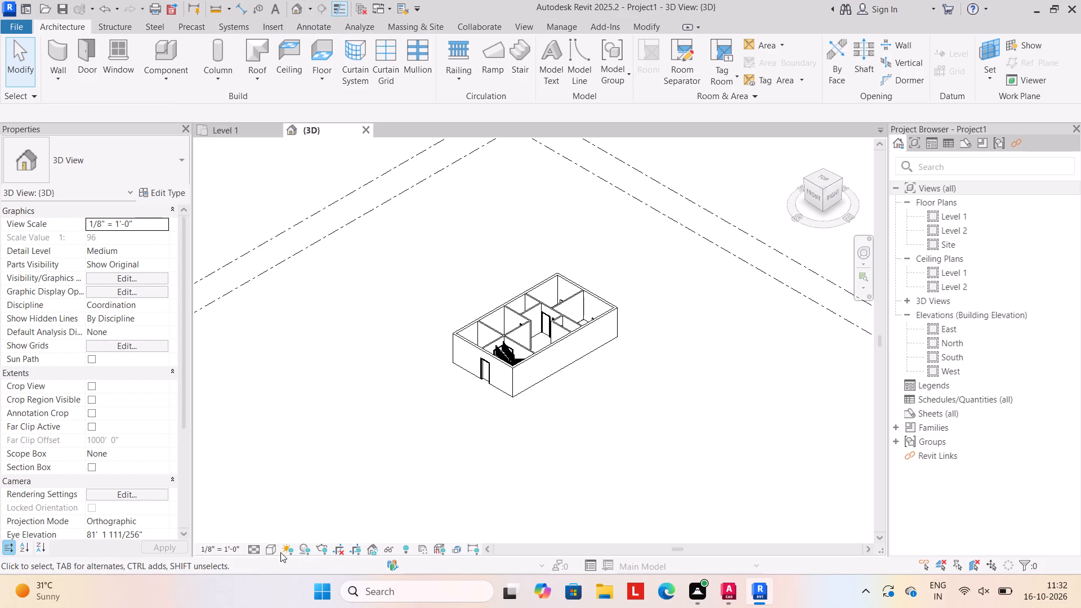
Set the 3D view's visual style to Shaded and examine the house's rooms and doors from the front and above.
{"action": "left_click", "coordinate": [270, 550]}
{"action": "left_click", "coordinate": [308, 491]}
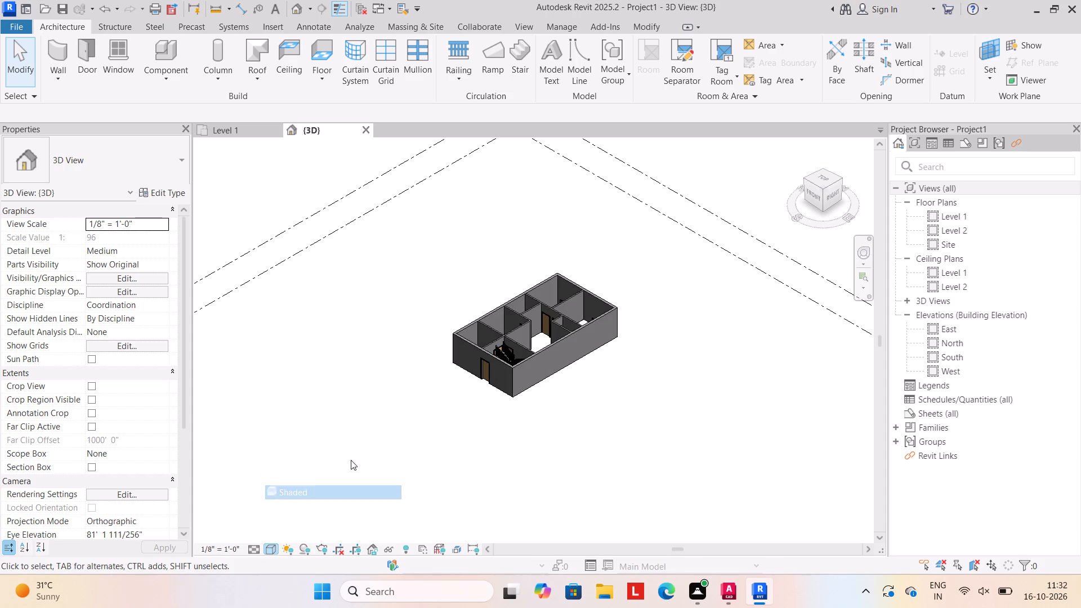
{"action": "middle_click_drag", "start_coordinate": [552, 422], "coordinate": [577, 420], "text": "shift"}
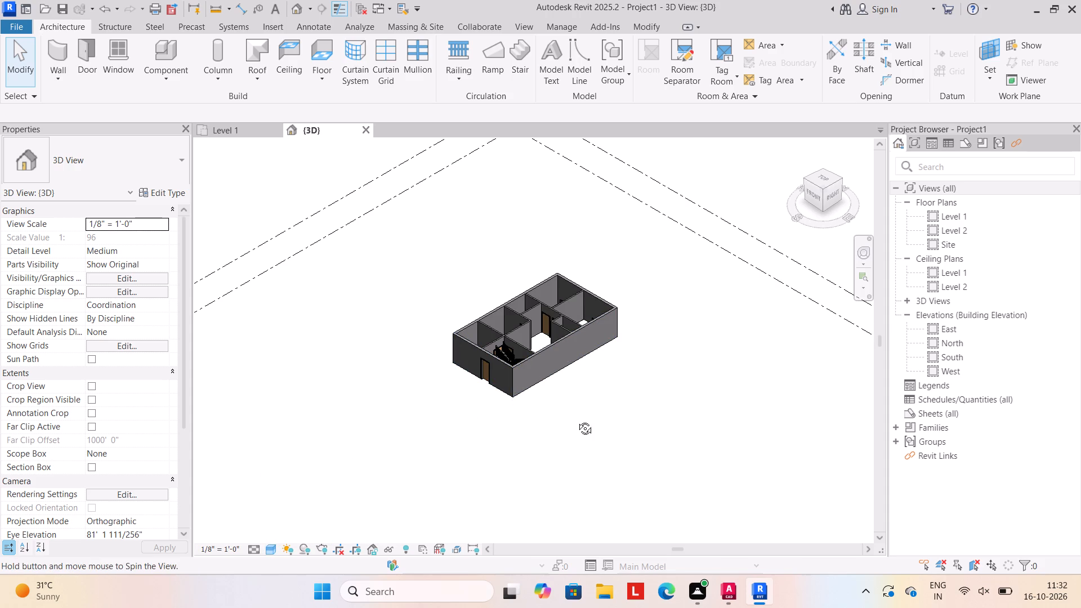
{"action": "middle_click_drag", "start_coordinate": [577, 420], "coordinate": [708, 406], "text": "shift"}
{"action": "middle_click_drag", "start_coordinate": [580, 368], "coordinate": [499, 427], "text": "shift"}
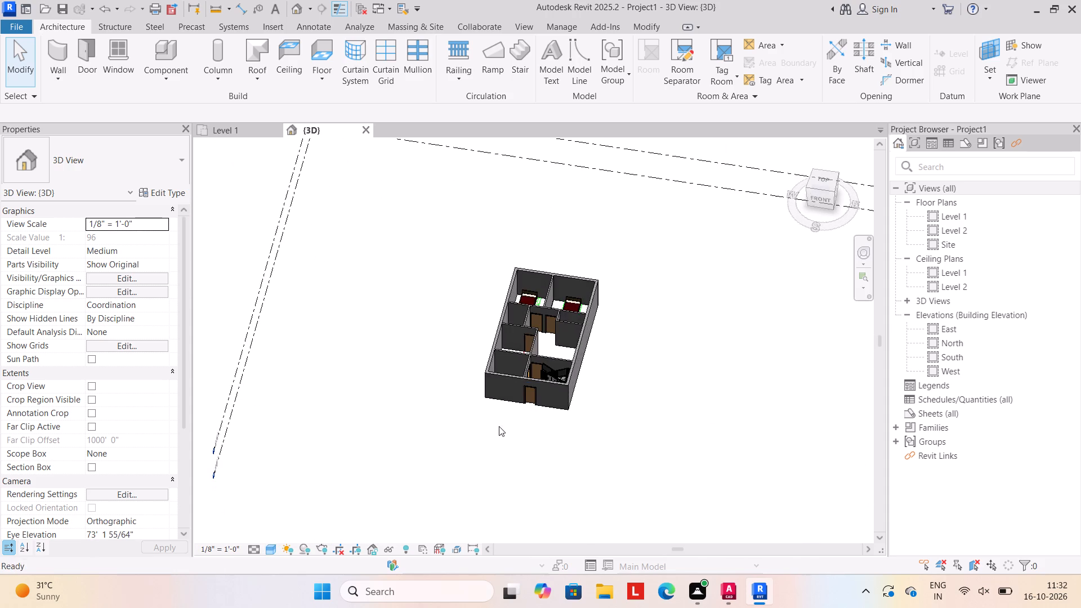
{"action": "middle_click_drag", "start_coordinate": [510, 420], "coordinate": [543, 433], "text": "shift"}
{"action": "scroll", "coordinate": [543, 433], "scroll_direction": "up", "scroll_amount": 1}
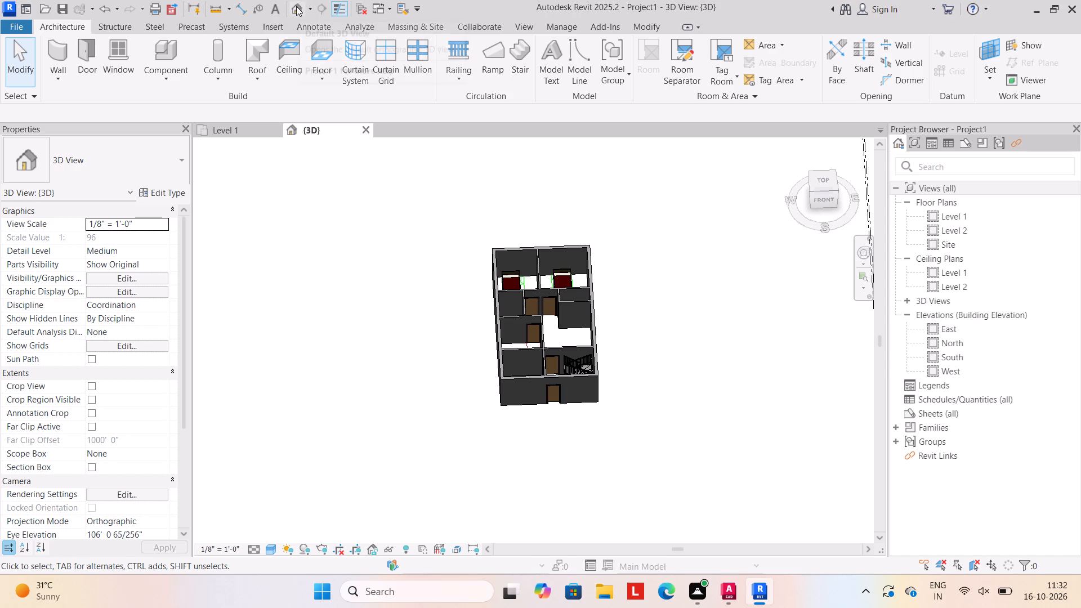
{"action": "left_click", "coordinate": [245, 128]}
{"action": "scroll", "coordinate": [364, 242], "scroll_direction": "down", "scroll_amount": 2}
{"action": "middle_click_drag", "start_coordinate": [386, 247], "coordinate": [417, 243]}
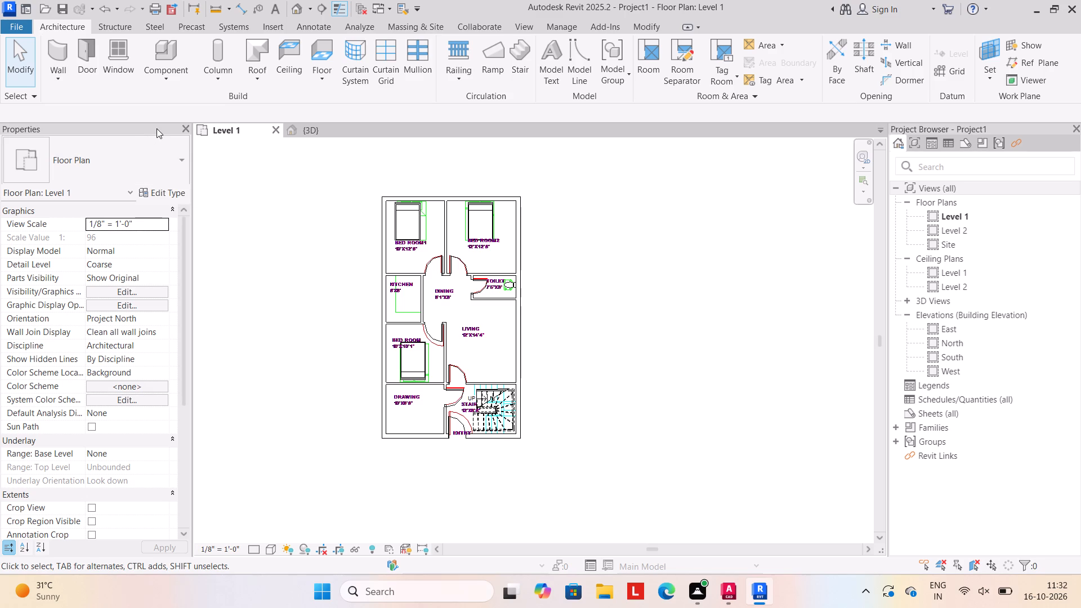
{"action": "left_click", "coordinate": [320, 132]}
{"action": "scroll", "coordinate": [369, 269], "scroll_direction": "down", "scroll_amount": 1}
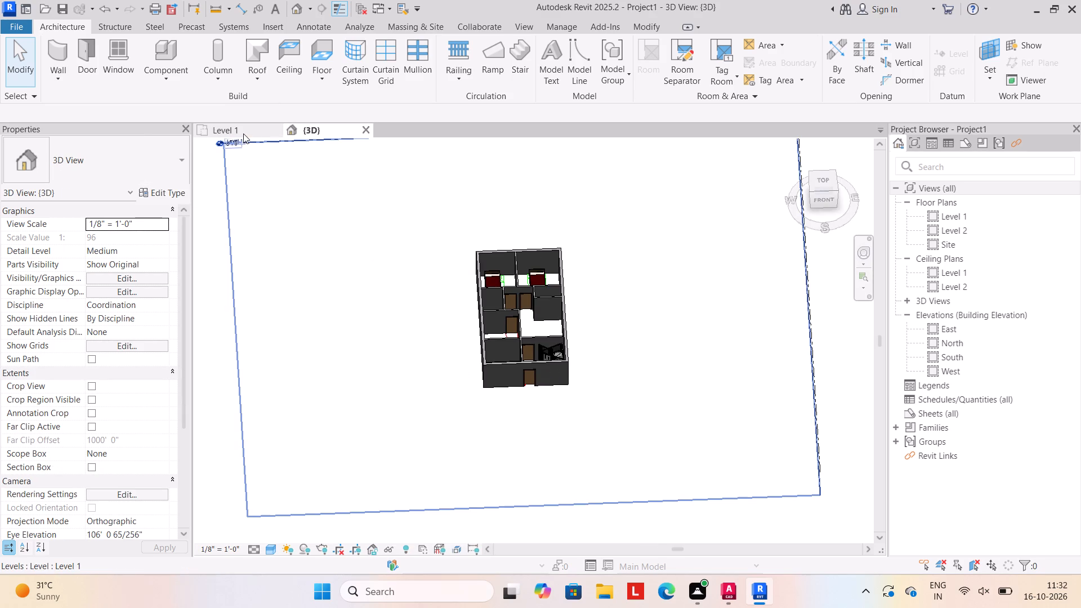
Draw a rectangular WALL4.5" boundary wall around the house on Level 1, about 41' by 65'-6", with 10' unconnected height.
{"action": "left_click", "coordinate": [243, 129]}
{"action": "scroll", "coordinate": [316, 211], "scroll_direction": "down", "scroll_amount": 2}
{"action": "middle_click_drag", "start_coordinate": [320, 215], "coordinate": [352, 215]}
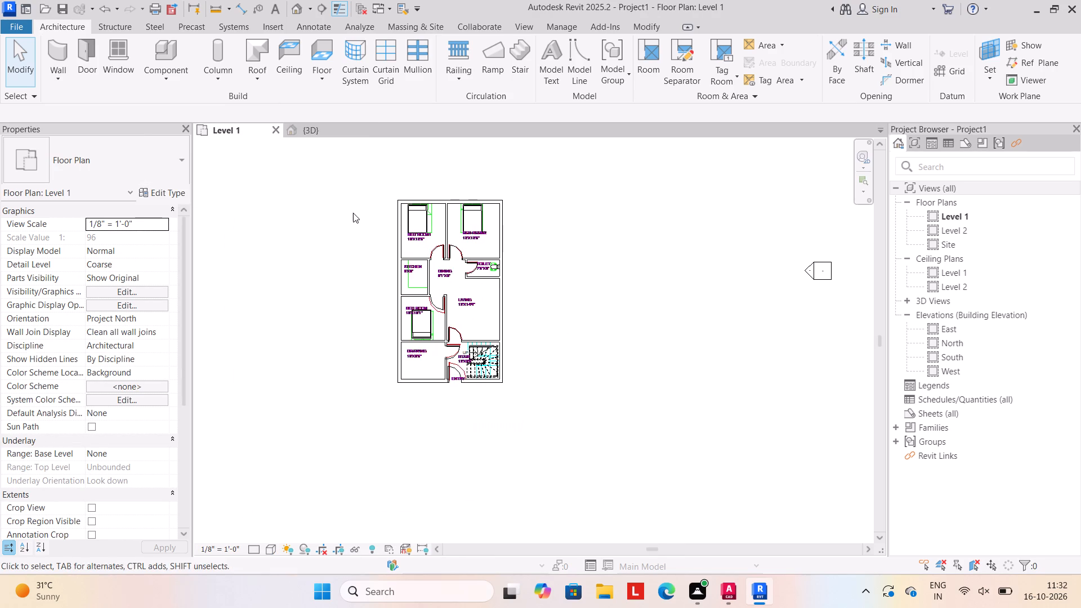
{"action": "scroll", "coordinate": [349, 213], "scroll_direction": "down", "scroll_amount": 1}
{"action": "middle_click_drag", "start_coordinate": [348, 233], "coordinate": [376, 264]}
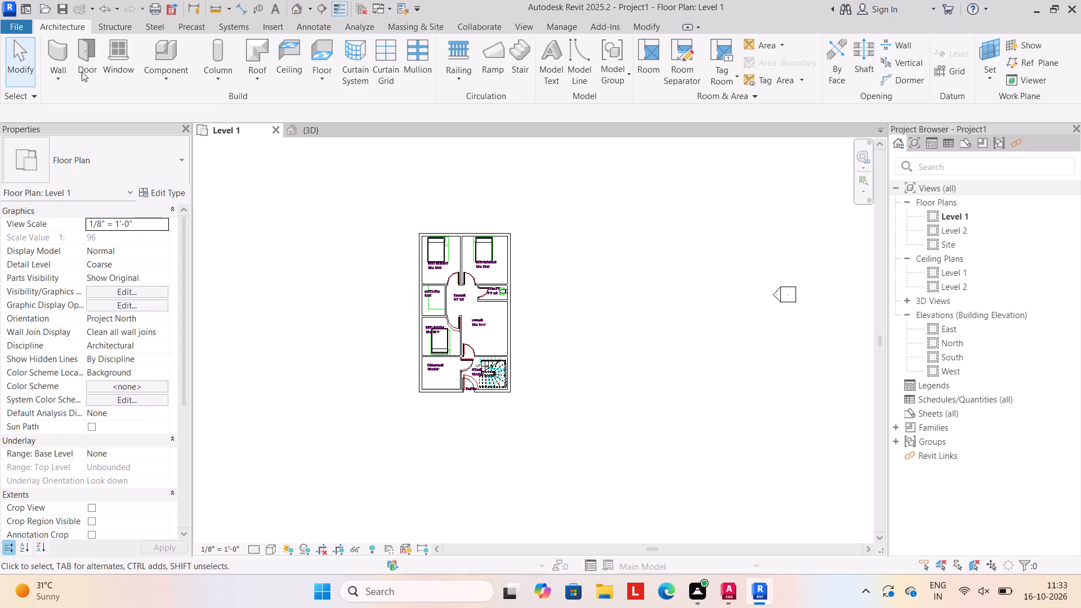
{"action": "left_click", "coordinate": [55, 82]}
{"action": "left_click", "coordinate": [78, 102]}
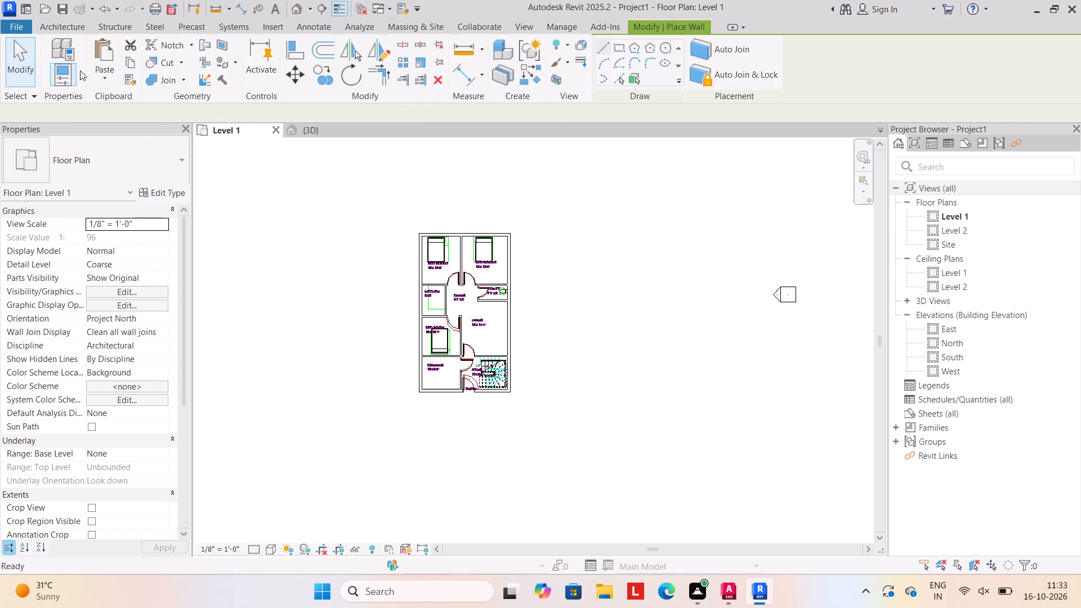
{"action": "left_click", "coordinate": [618, 48]}
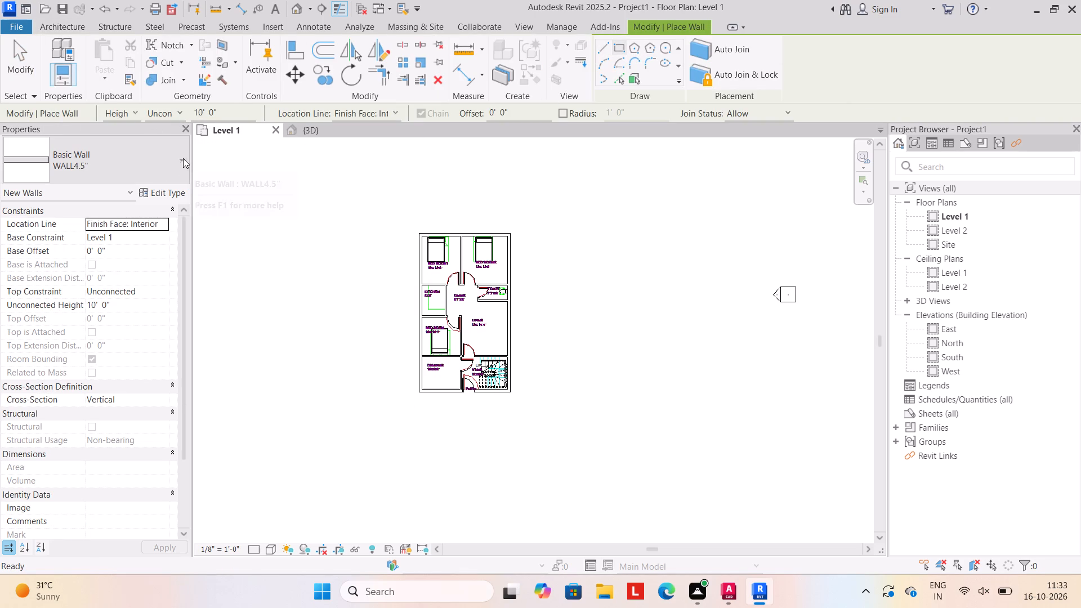
{"action": "left_click", "coordinate": [393, 191]}
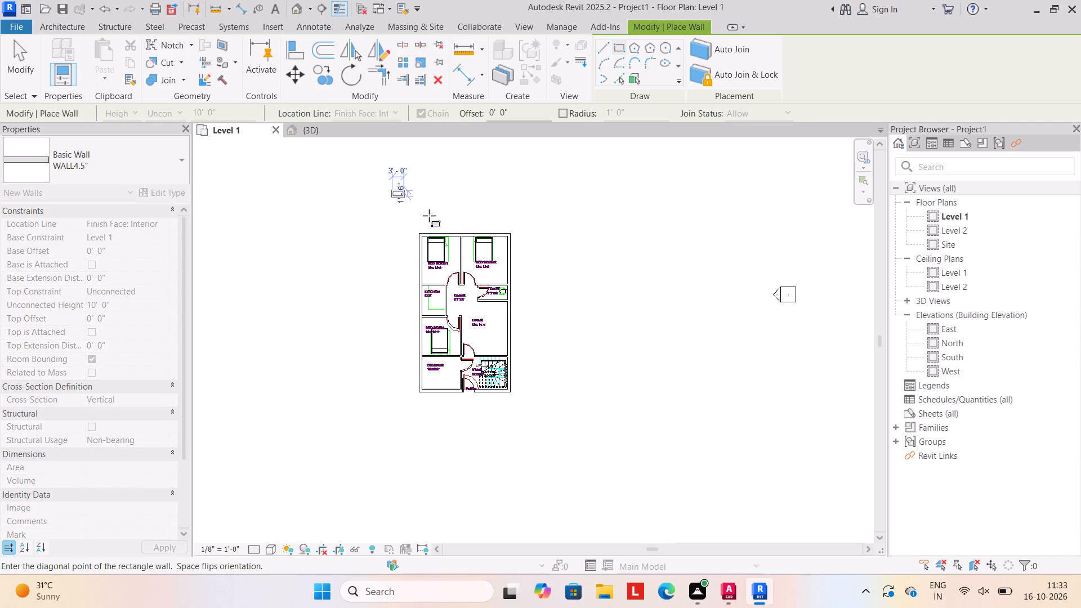
{"action": "left_click", "coordinate": [548, 440]}
{"action": "key", "text": "Escape"}
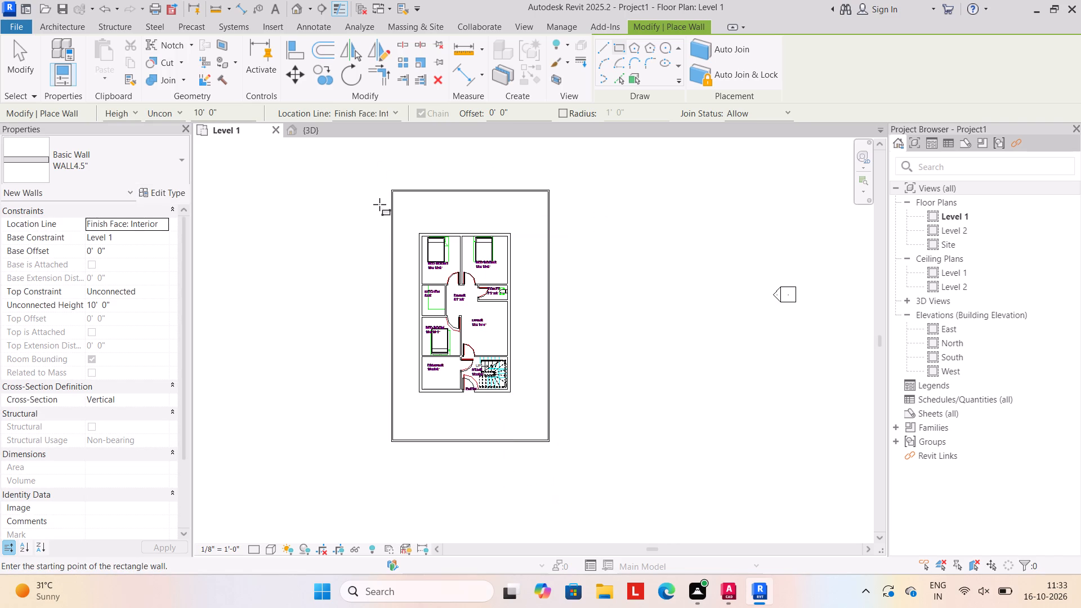
{"action": "key", "text": "Escape"}
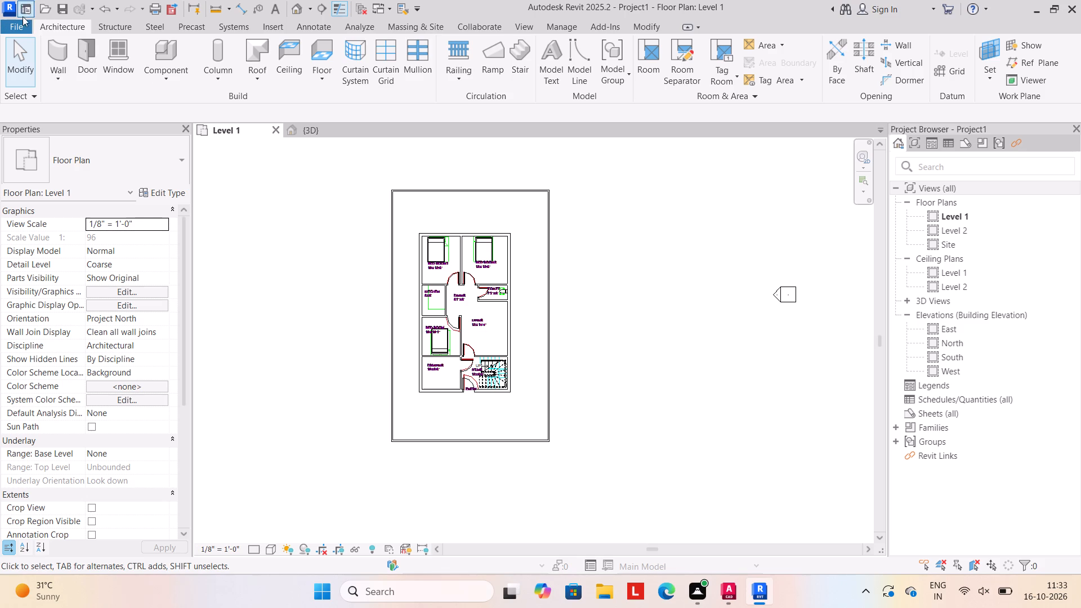
Start an architectural floor and set the structure layer thickness of the Generic - 12" floor type to 6".
{"action": "left_click", "coordinate": [329, 82]}
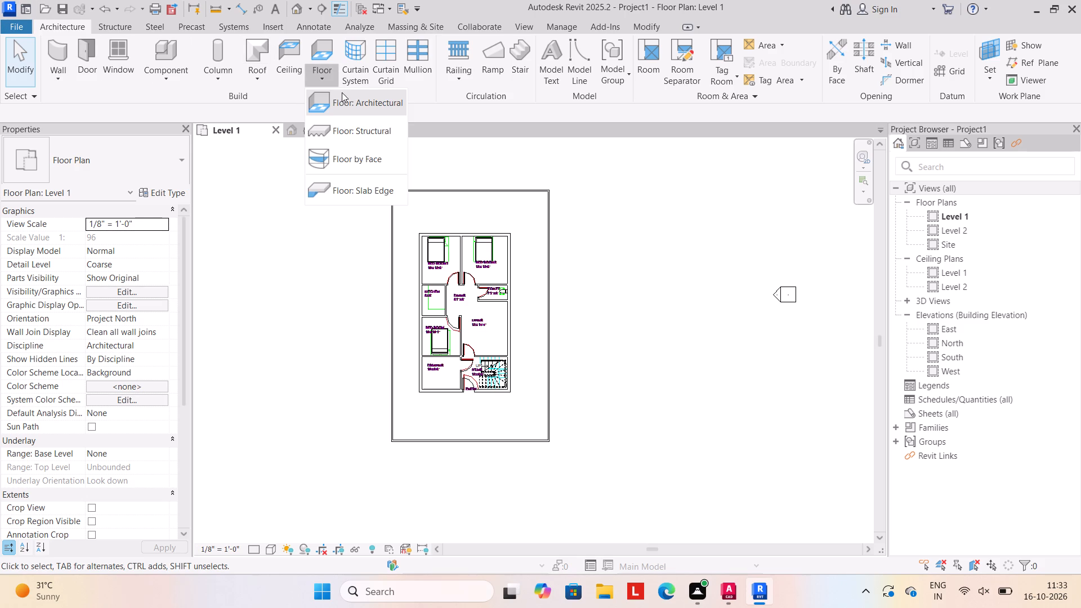
{"action": "left_click", "coordinate": [343, 97]}
{"action": "left_click", "coordinate": [178, 194]}
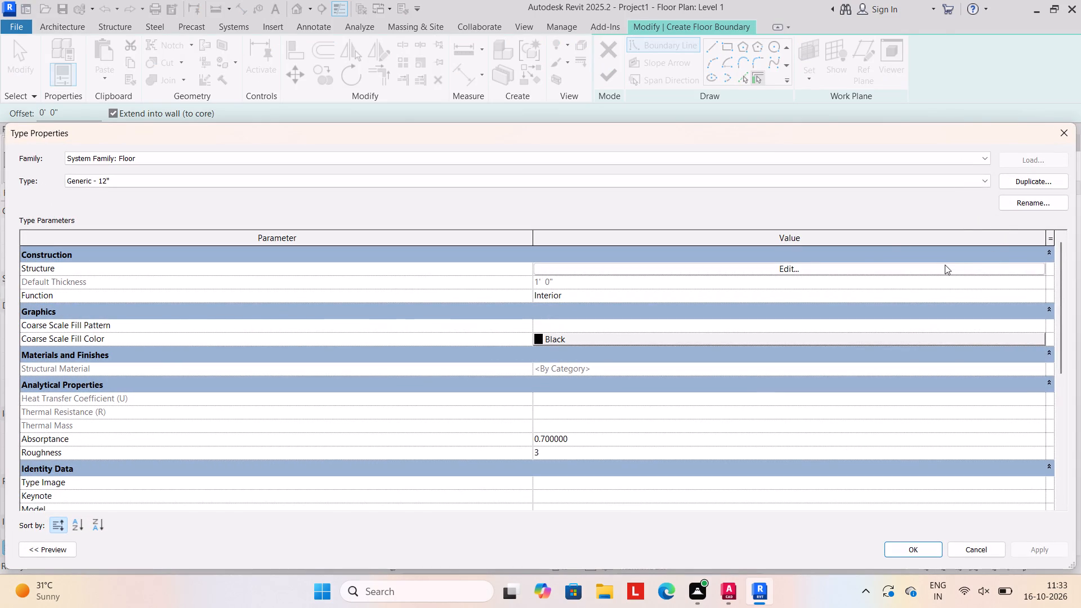
{"action": "left_click", "coordinate": [945, 265]}
{"action": "left_click", "coordinate": [498, 260]}
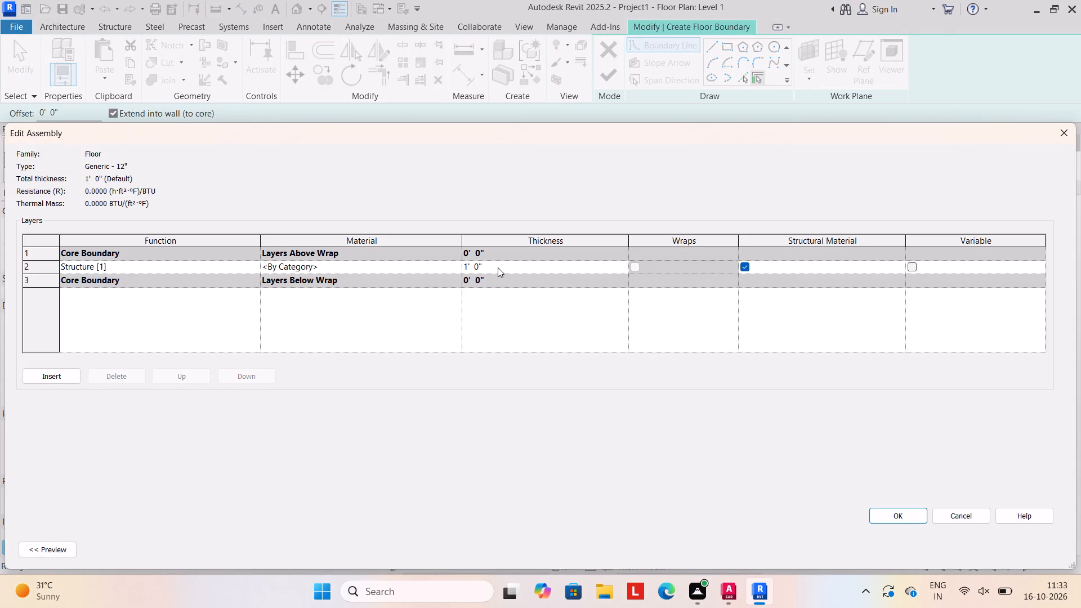
{"action": "left_click", "coordinate": [498, 267]}
{"action": "type", "text": "6\""}
{"action": "key", "text": "Return"}
{"action": "left_click_drag", "start_coordinate": [902, 517], "coordinate": [909, 516]}
{"action": "left_click_drag", "start_coordinate": [1052, 551], "coordinate": [1047, 551]}
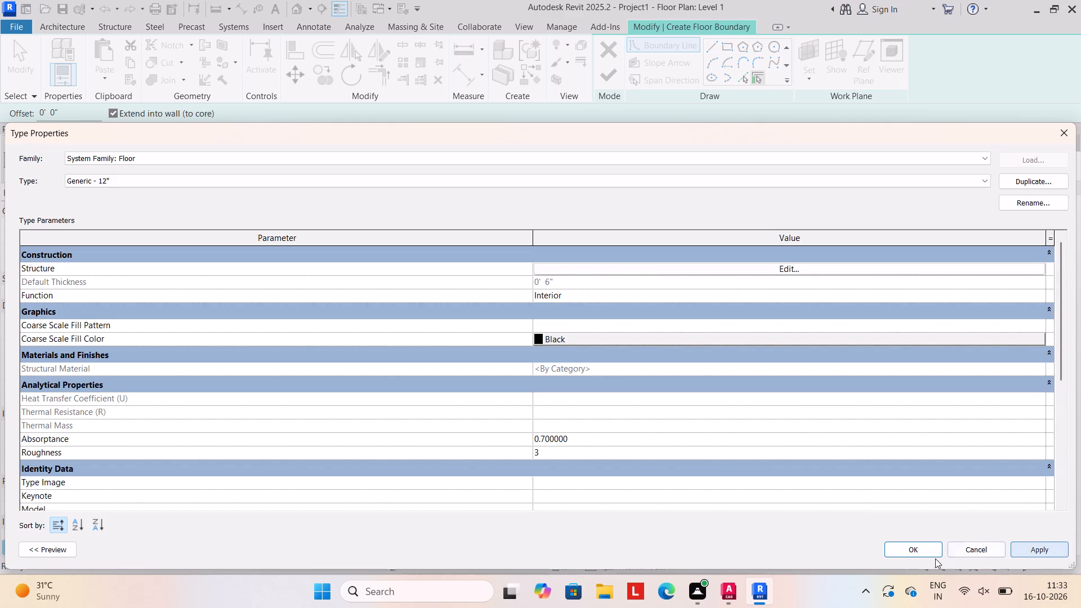
{"action": "left_click", "coordinate": [906, 549]}
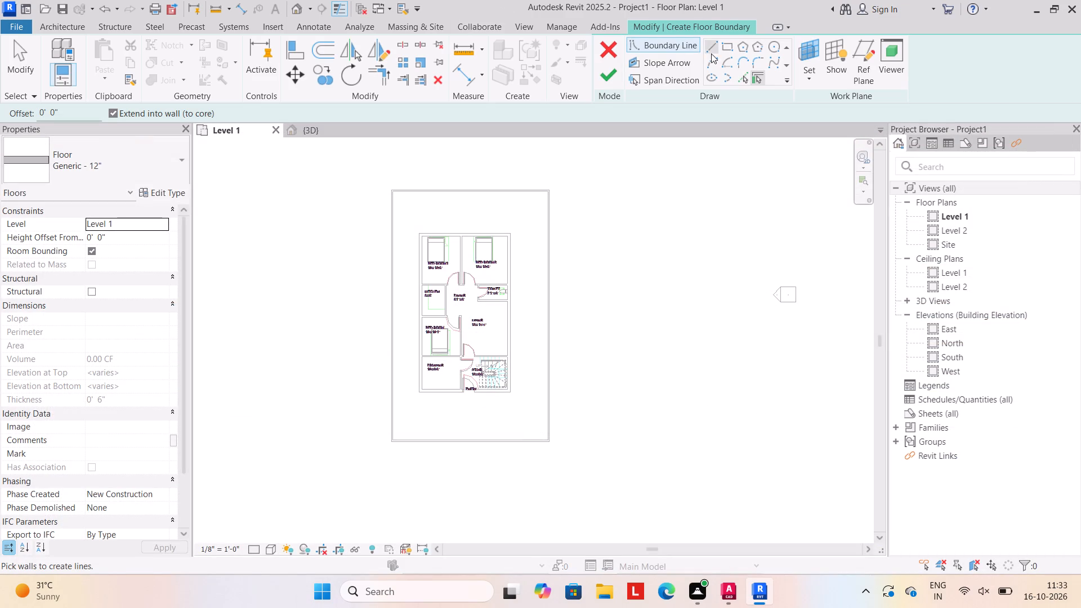
Sketch a rectangular floor boundary between opposite outer corners of the boundary wall and finish the floor on Level 1.
{"action": "left_click", "coordinate": [726, 44]}
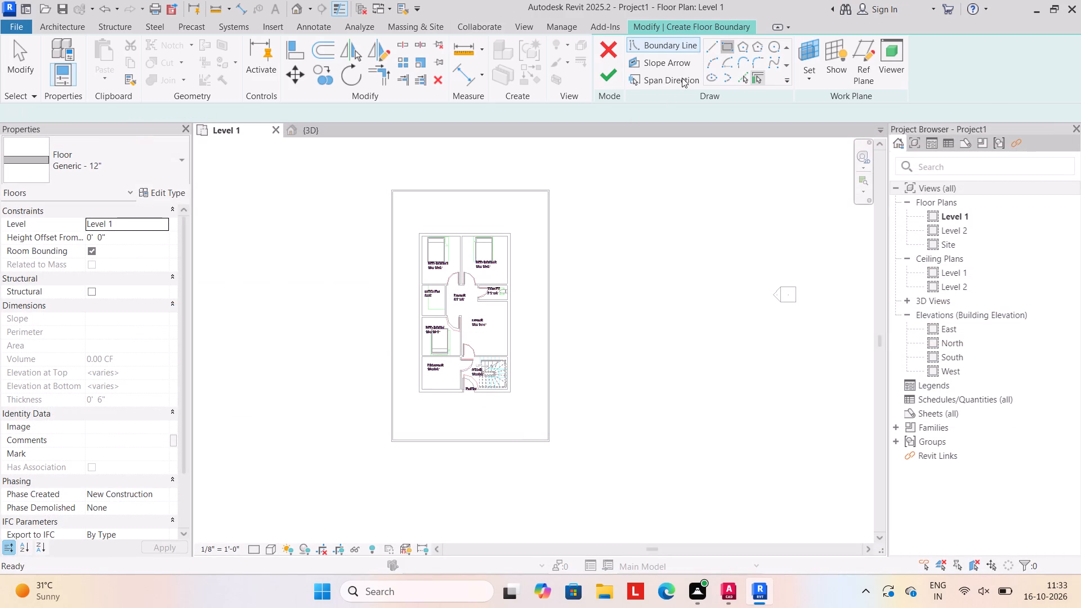
{"action": "scroll", "coordinate": [392, 184], "scroll_direction": "up", "scroll_amount": 7}
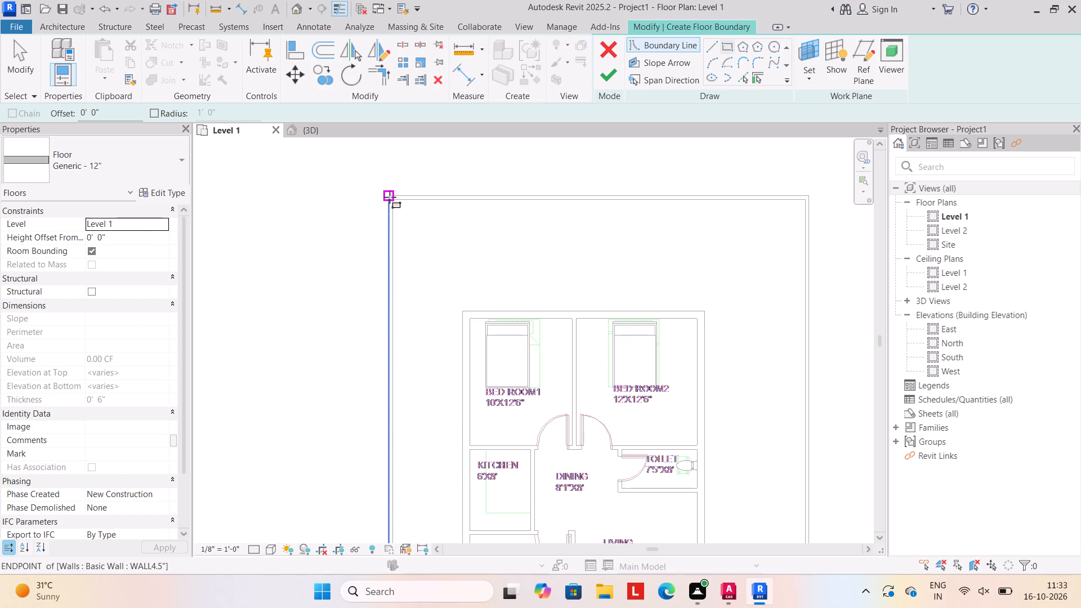
{"action": "left_click_drag", "start_coordinate": [390, 196], "coordinate": [394, 202]}
{"action": "middle_click_drag", "start_coordinate": [625, 431], "coordinate": [593, 285]}
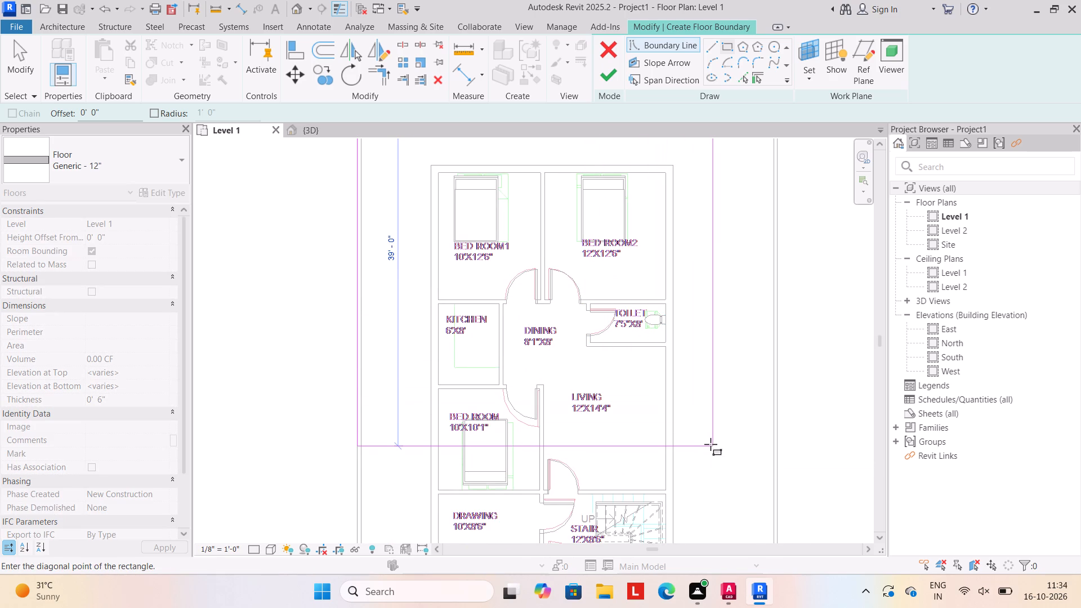
{"action": "scroll", "coordinate": [708, 498], "scroll_direction": "down", "scroll_amount": 1}
{"action": "middle_click_drag", "start_coordinate": [699, 441], "coordinate": [700, 413]}
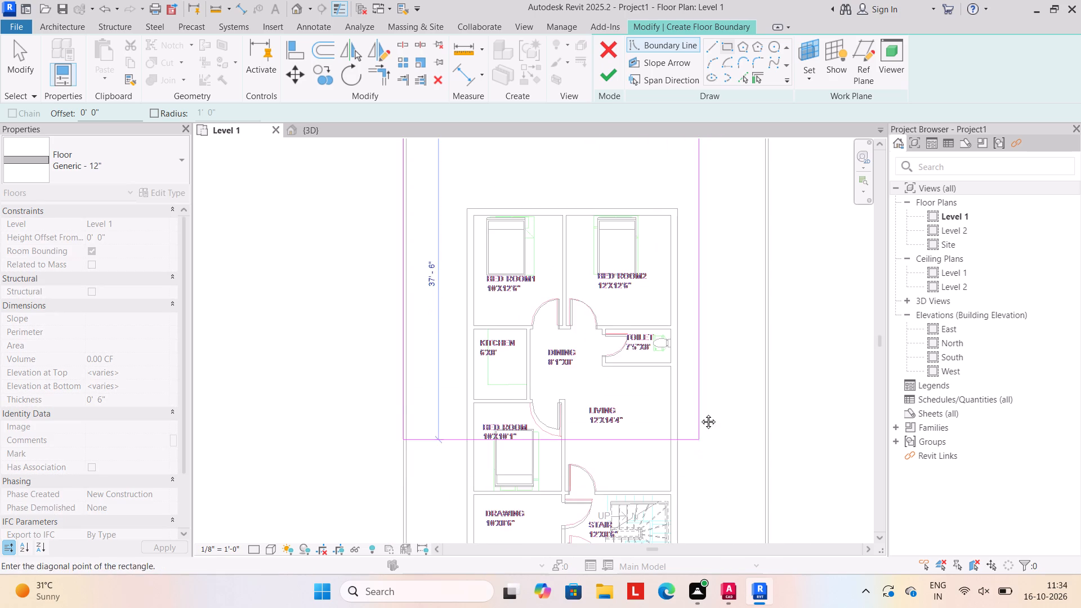
{"action": "middle_click_drag", "start_coordinate": [700, 413], "coordinate": [707, 342]}
{"action": "scroll", "coordinate": [734, 502], "scroll_direction": "up", "scroll_amount": 1}
{"action": "middle_click_drag", "start_coordinate": [734, 498], "coordinate": [734, 377]}
{"action": "scroll", "coordinate": [752, 408], "scroll_direction": "down", "scroll_amount": 1}
{"action": "scroll", "coordinate": [785, 499], "scroll_direction": "up", "scroll_amount": 3}
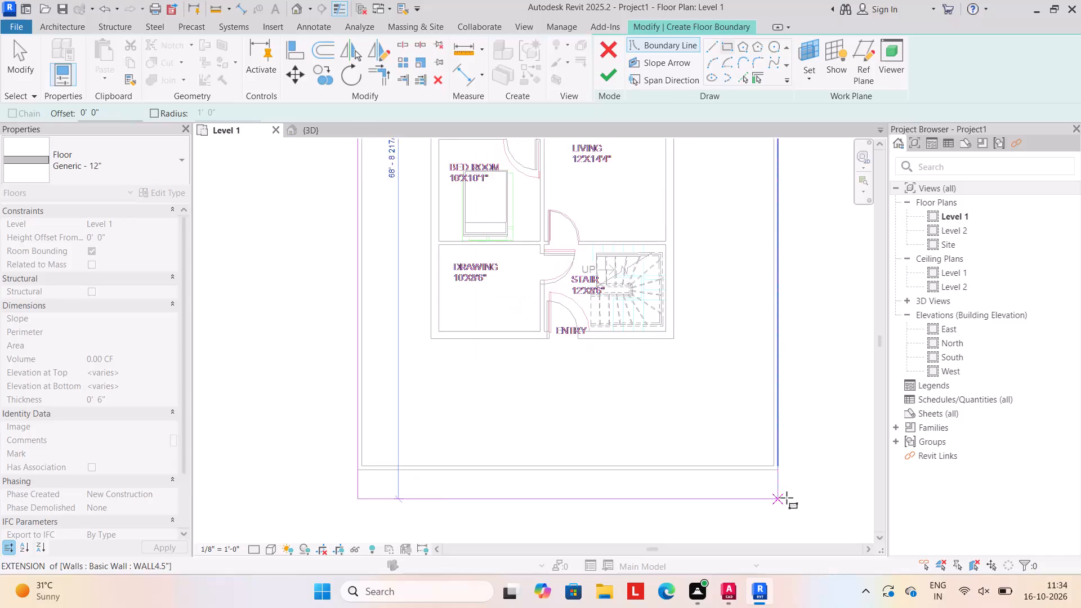
{"action": "scroll", "coordinate": [787, 498], "scroll_direction": "up", "scroll_amount": 1}
{"action": "left_click", "coordinate": [778, 458]}
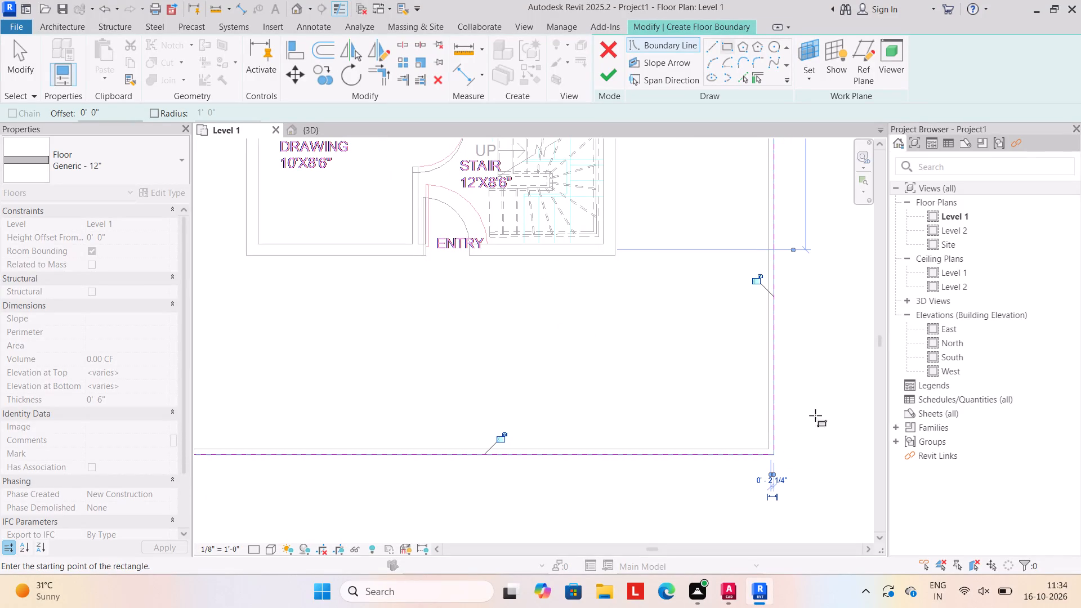
{"action": "left_click", "coordinate": [611, 81]}
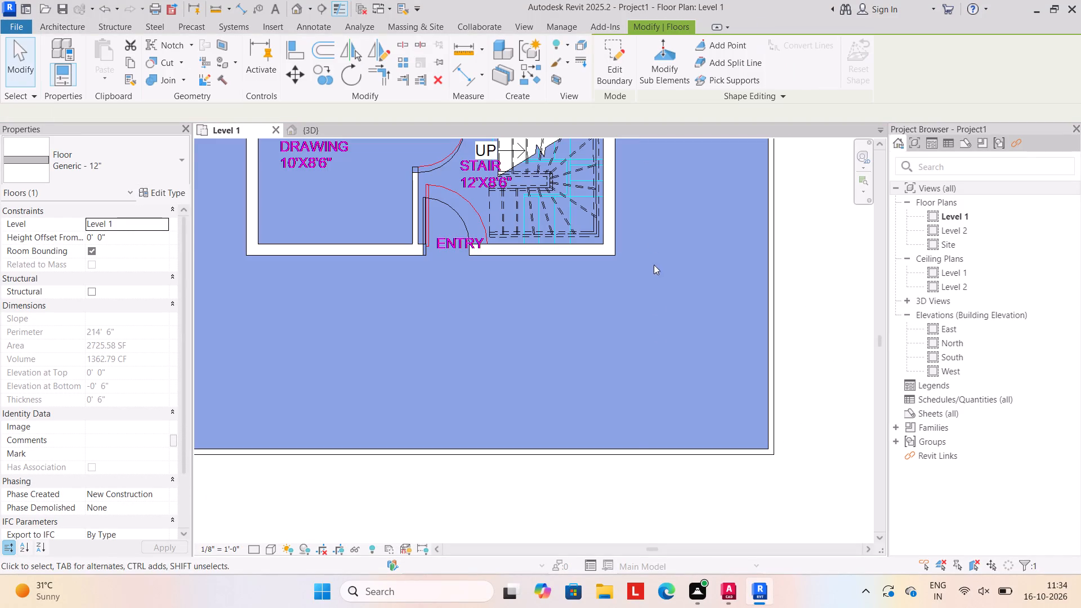
{"action": "left_click", "coordinate": [631, 480]}
{"action": "scroll", "coordinate": [633, 454], "scroll_direction": "down", "scroll_amount": 10}
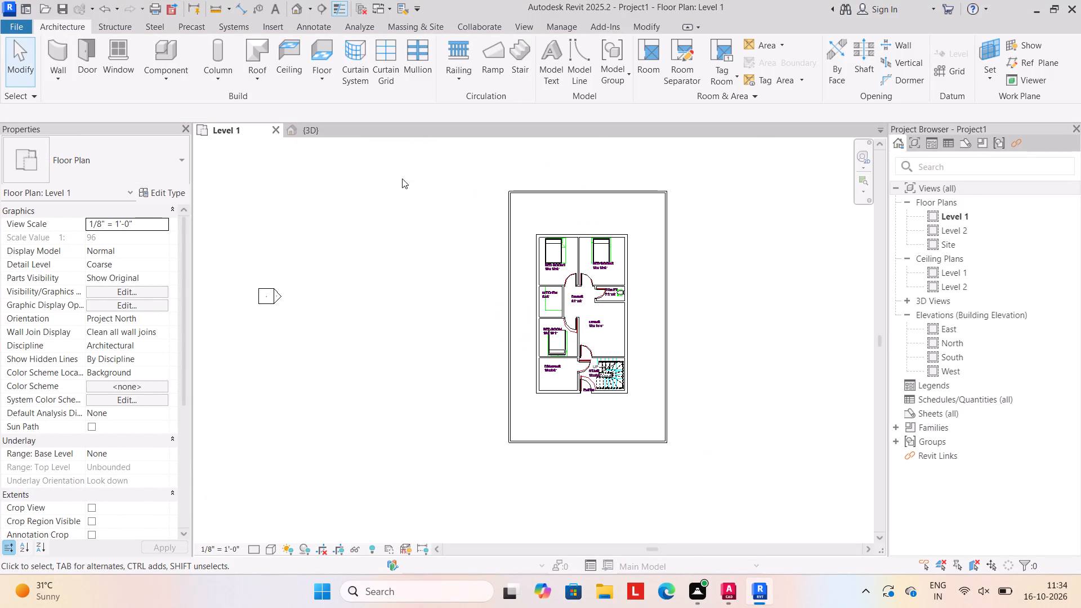
Inspect the new floor and its type properties in the 3D view.
{"action": "left_click", "coordinate": [333, 135]}
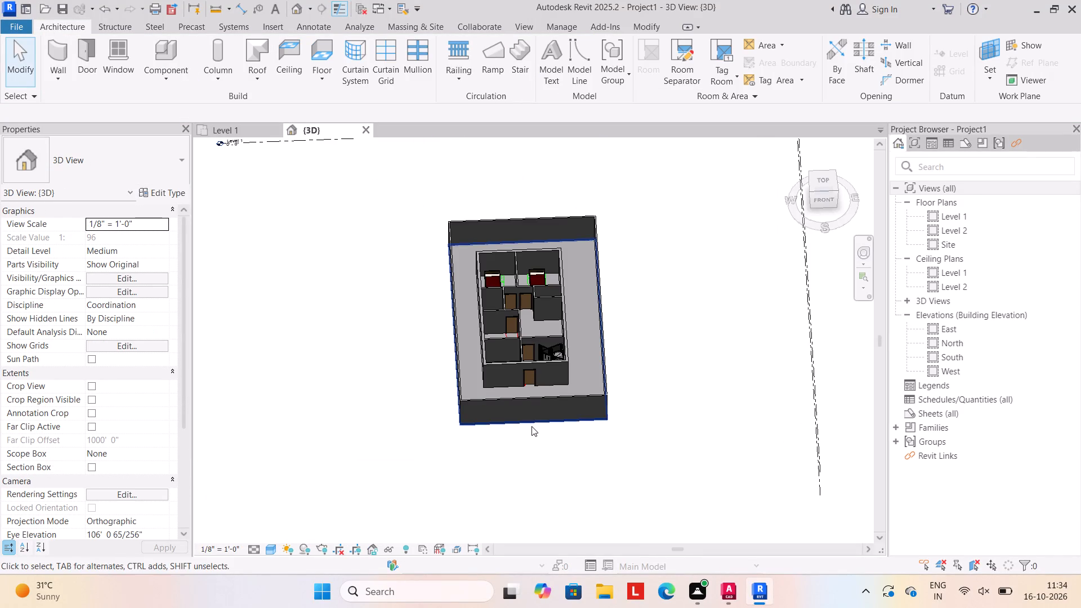
{"action": "left_click", "coordinate": [534, 422]}
{"action": "left_click", "coordinate": [156, 186]}
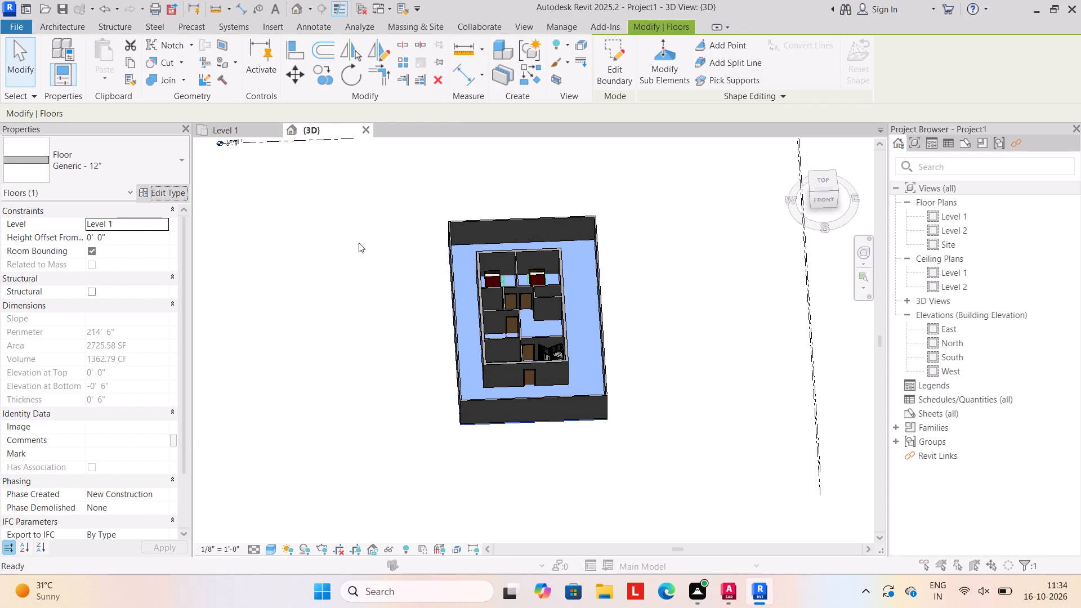
{"action": "left_click", "coordinate": [1058, 140]}
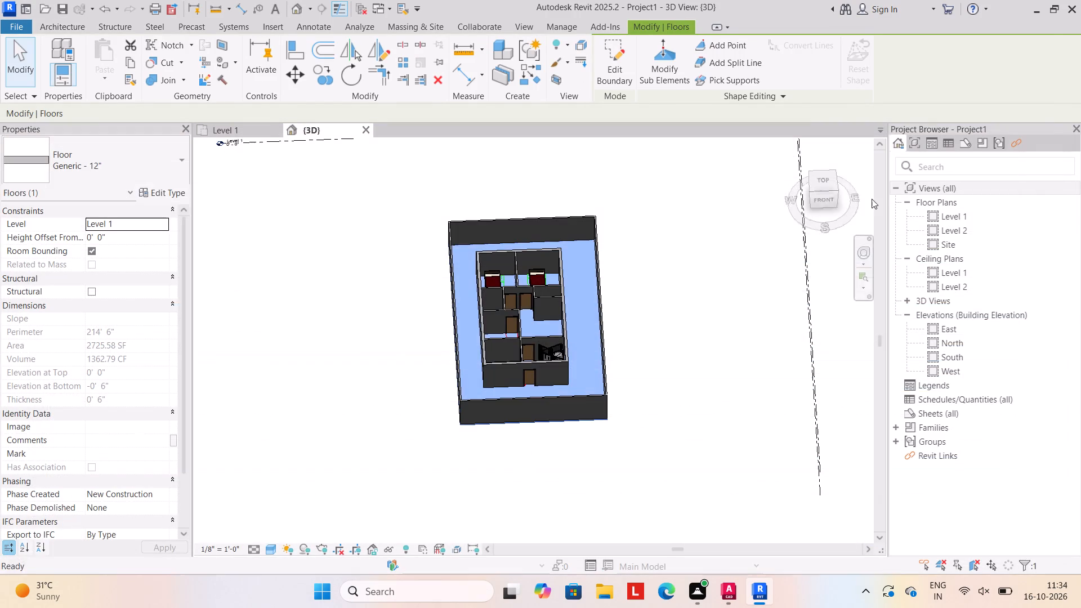
{"action": "left_click", "coordinate": [388, 339]}
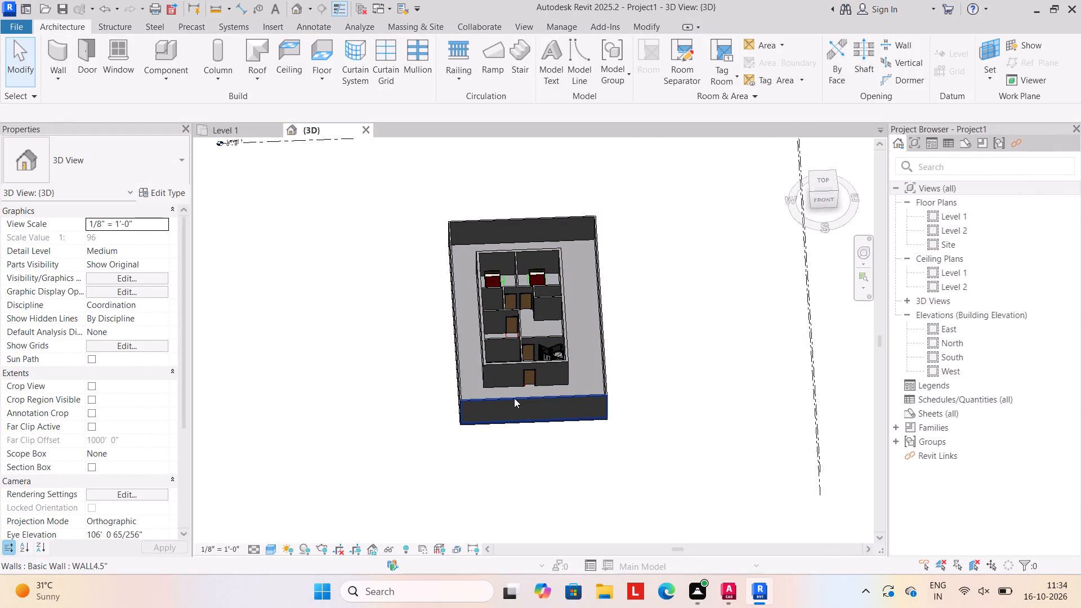
Nudge the single-flush door beside the stair three increments, about 6" in total, toward the stair.
{"action": "scroll", "coordinate": [514, 400], "scroll_direction": "down", "scroll_amount": 4}
{"action": "scroll", "coordinate": [514, 401], "scroll_direction": "up", "scroll_amount": 9}
{"action": "scroll", "coordinate": [542, 379], "scroll_direction": "down", "scroll_amount": 4}
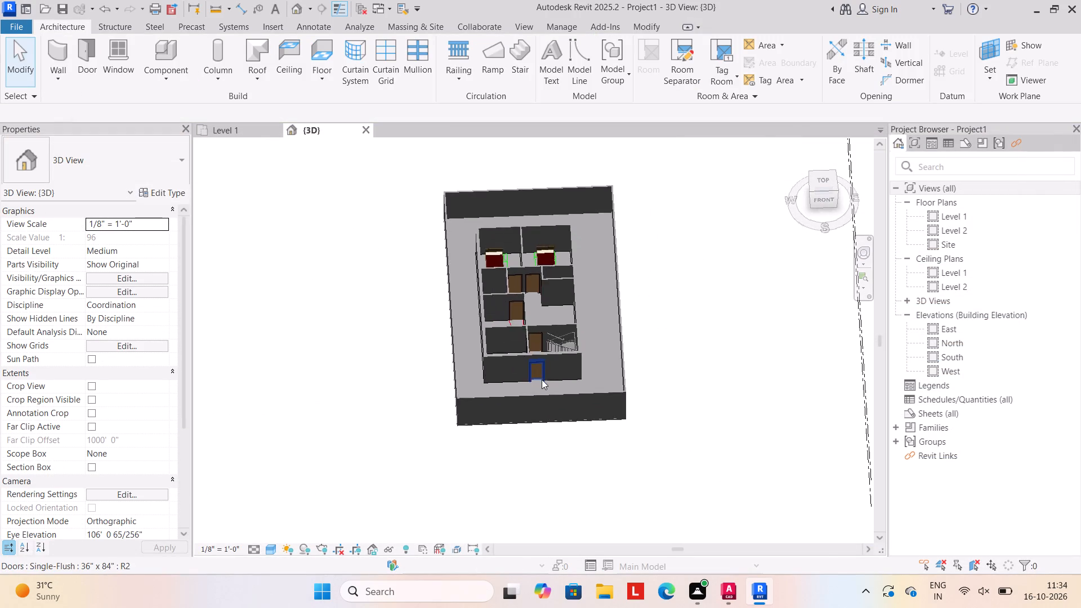
{"action": "scroll", "coordinate": [549, 379], "scroll_direction": "up", "scroll_amount": 4}
{"action": "scroll", "coordinate": [536, 305], "scroll_direction": "up", "scroll_amount": 8}
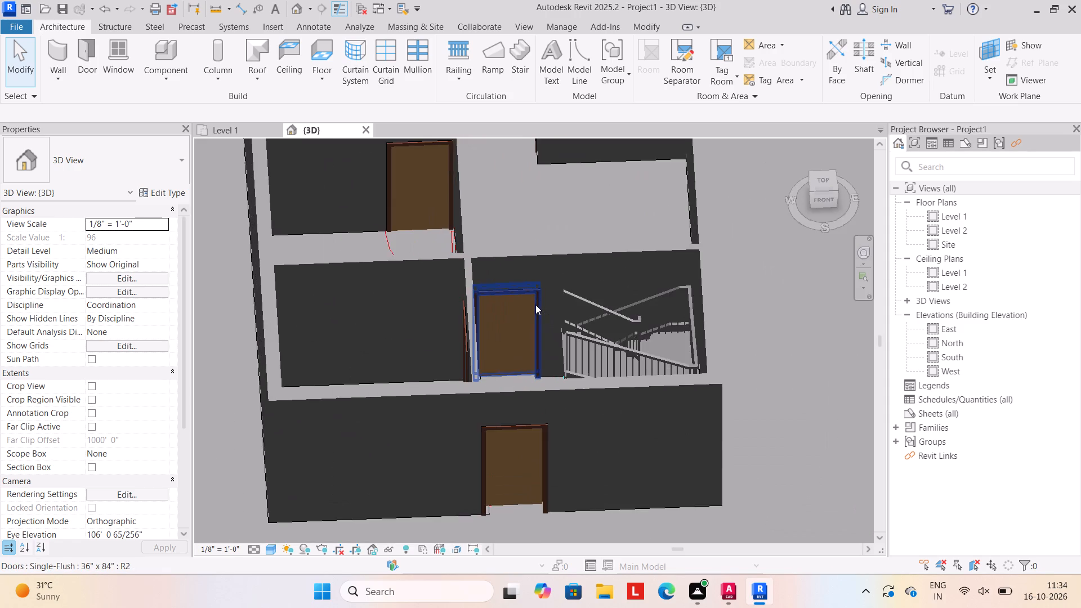
{"action": "left_click", "coordinate": [535, 305]}
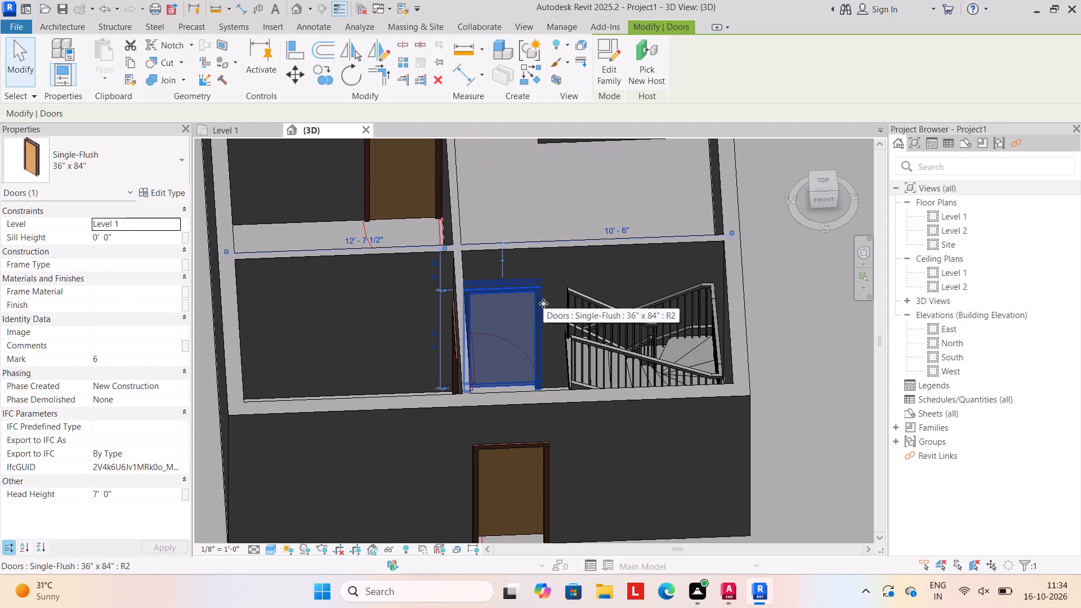
{"action": "key", "text": "Right"}
{"action": "key", "text": "Right"}
{"action": "key", "text": "Right"}
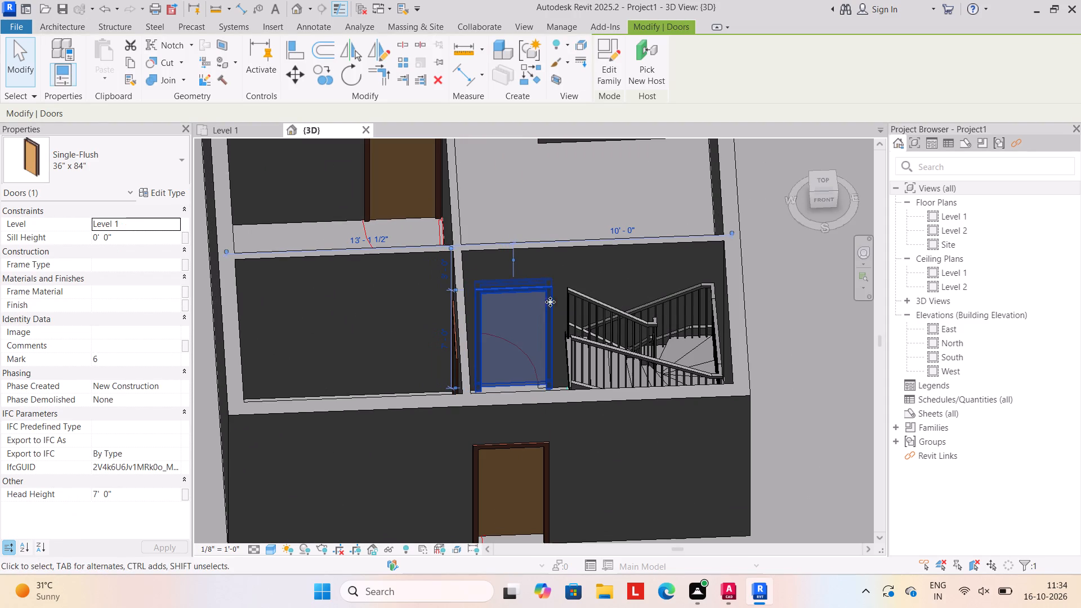
{"action": "left_click_drag", "start_coordinate": [801, 365], "coordinate": [806, 378]}
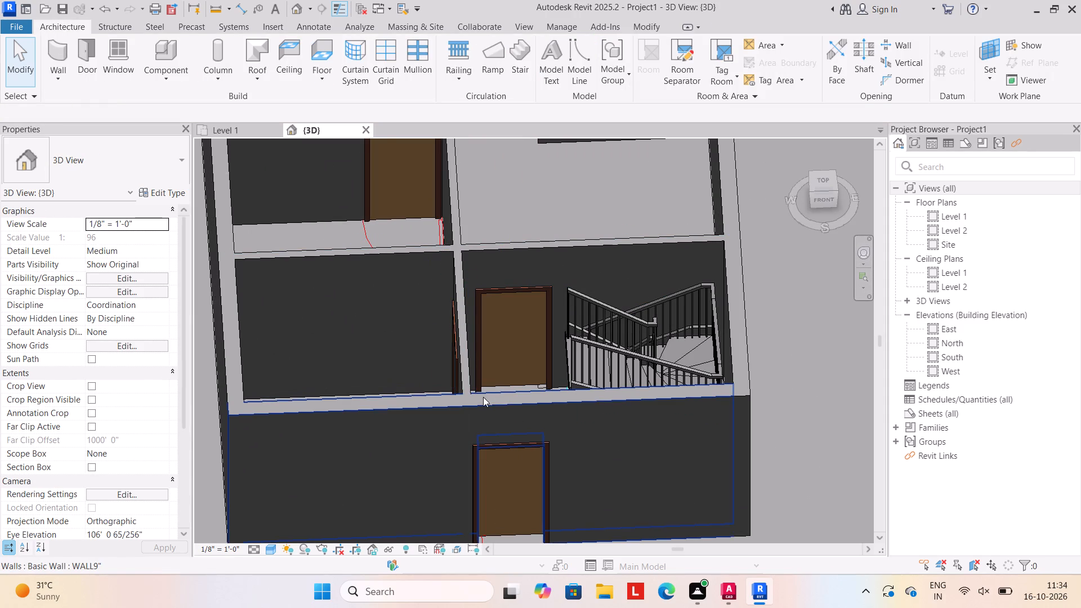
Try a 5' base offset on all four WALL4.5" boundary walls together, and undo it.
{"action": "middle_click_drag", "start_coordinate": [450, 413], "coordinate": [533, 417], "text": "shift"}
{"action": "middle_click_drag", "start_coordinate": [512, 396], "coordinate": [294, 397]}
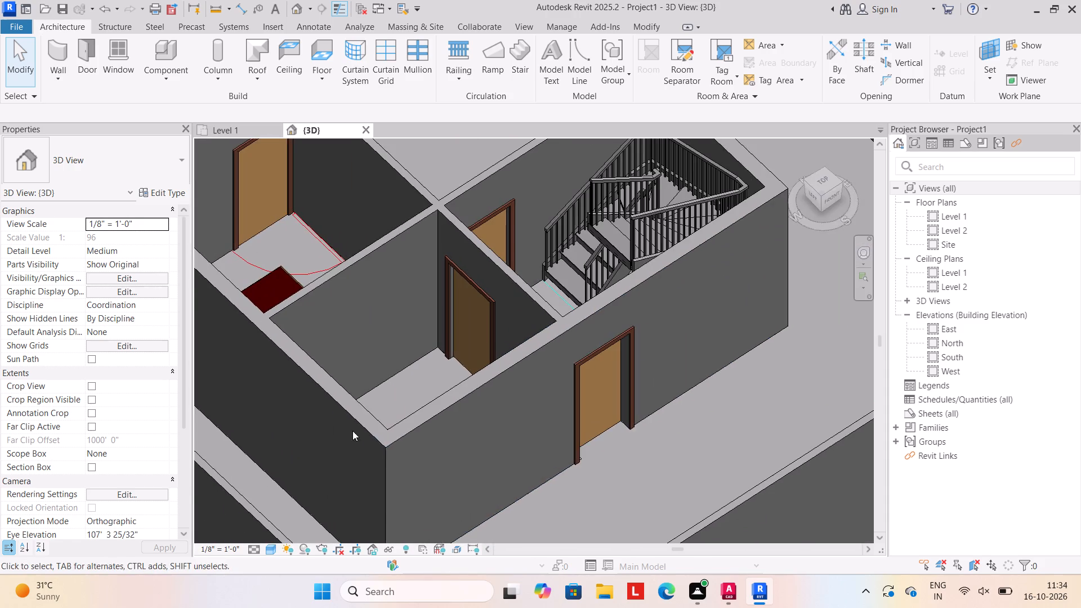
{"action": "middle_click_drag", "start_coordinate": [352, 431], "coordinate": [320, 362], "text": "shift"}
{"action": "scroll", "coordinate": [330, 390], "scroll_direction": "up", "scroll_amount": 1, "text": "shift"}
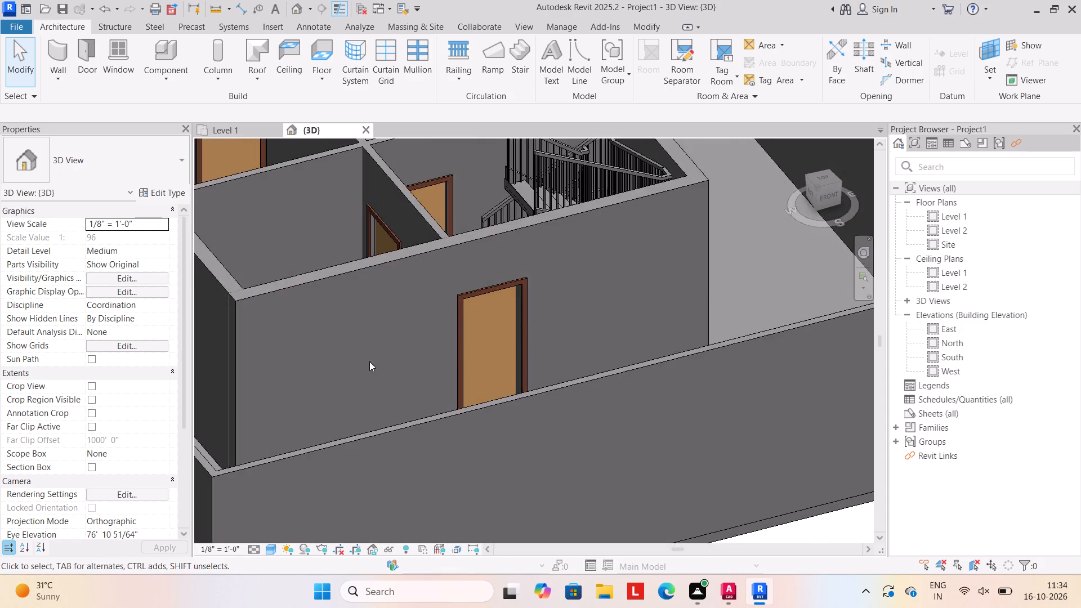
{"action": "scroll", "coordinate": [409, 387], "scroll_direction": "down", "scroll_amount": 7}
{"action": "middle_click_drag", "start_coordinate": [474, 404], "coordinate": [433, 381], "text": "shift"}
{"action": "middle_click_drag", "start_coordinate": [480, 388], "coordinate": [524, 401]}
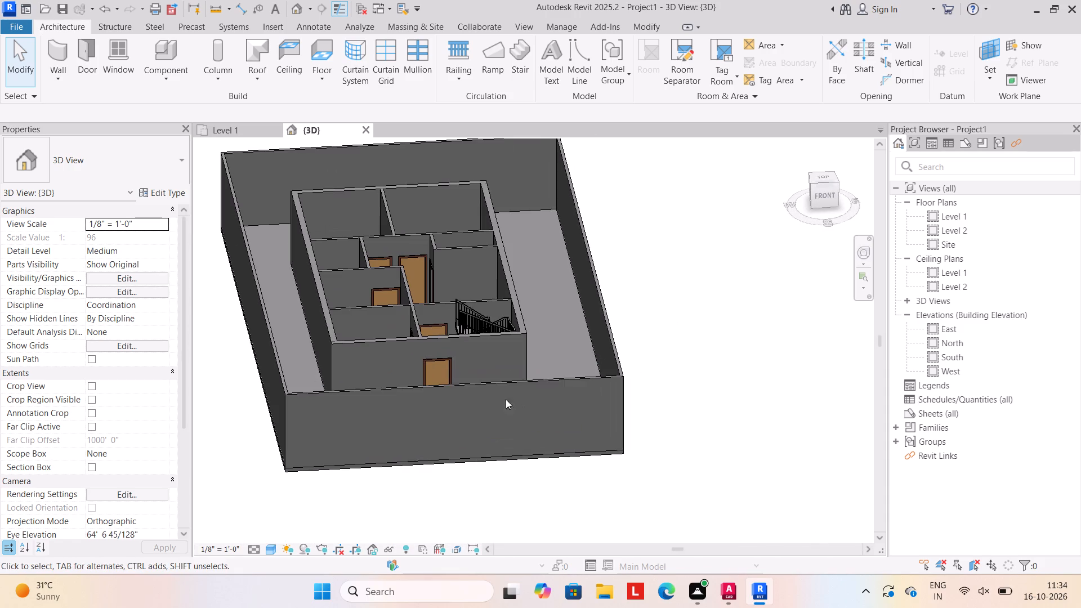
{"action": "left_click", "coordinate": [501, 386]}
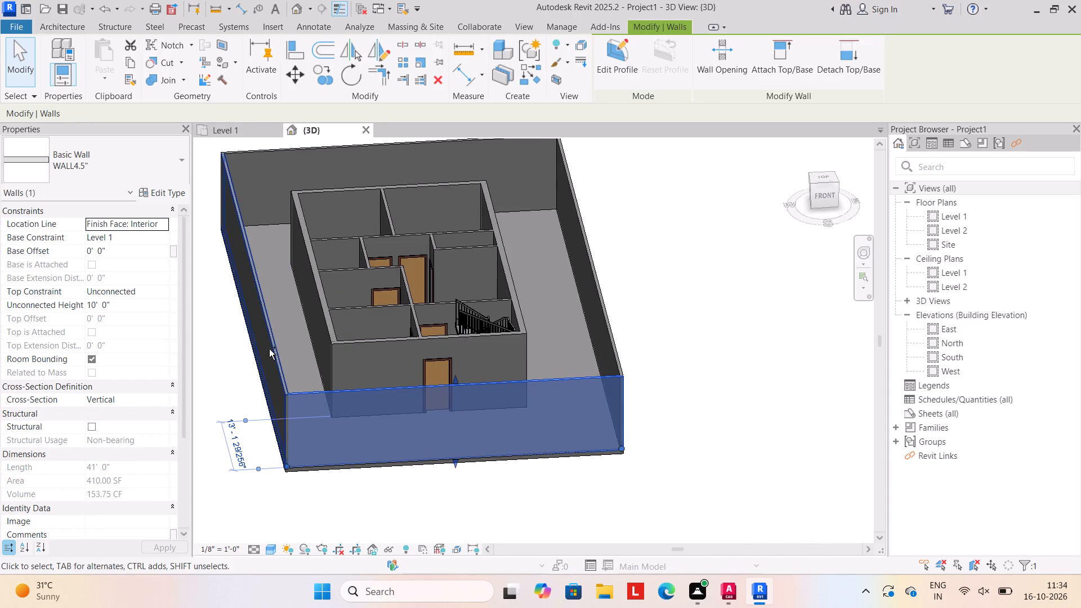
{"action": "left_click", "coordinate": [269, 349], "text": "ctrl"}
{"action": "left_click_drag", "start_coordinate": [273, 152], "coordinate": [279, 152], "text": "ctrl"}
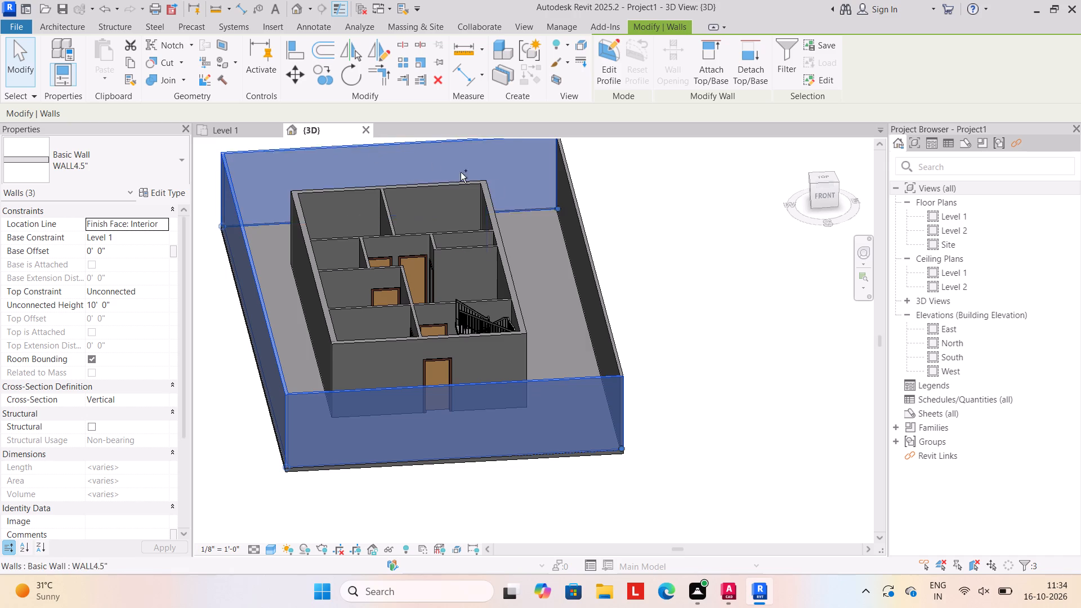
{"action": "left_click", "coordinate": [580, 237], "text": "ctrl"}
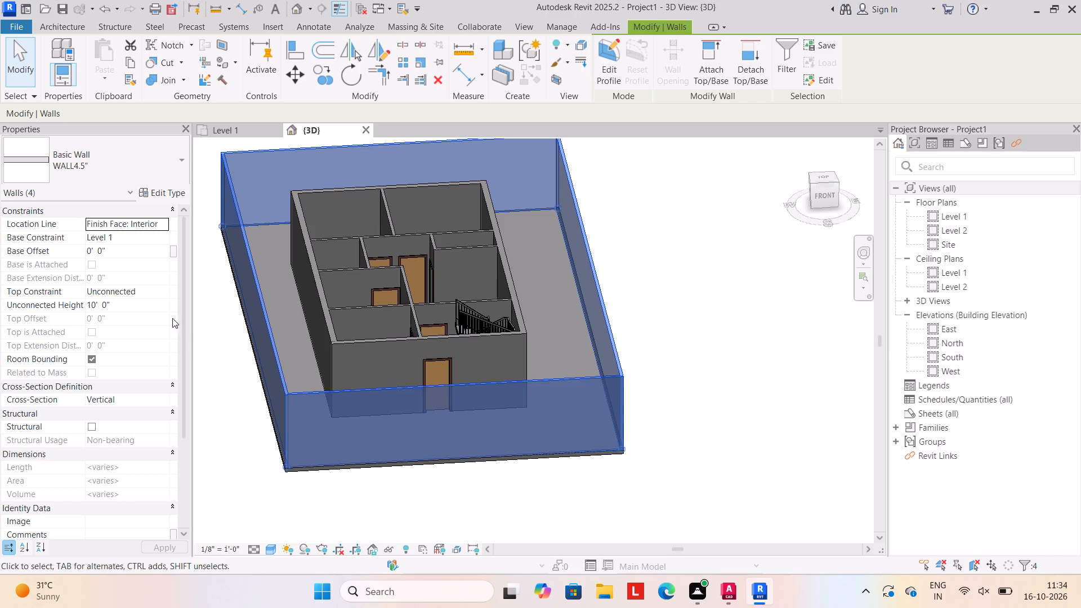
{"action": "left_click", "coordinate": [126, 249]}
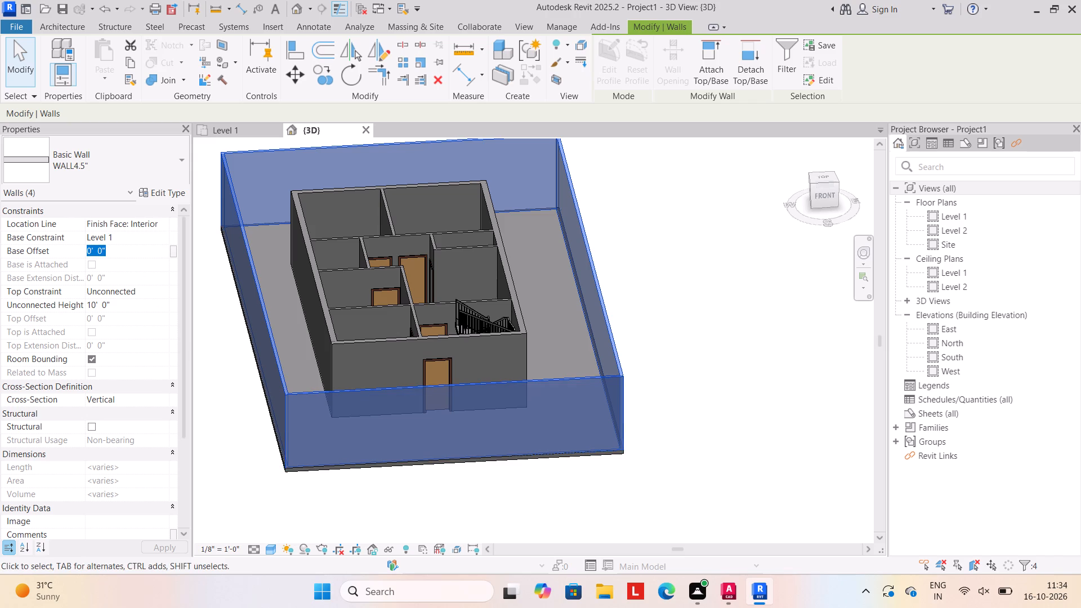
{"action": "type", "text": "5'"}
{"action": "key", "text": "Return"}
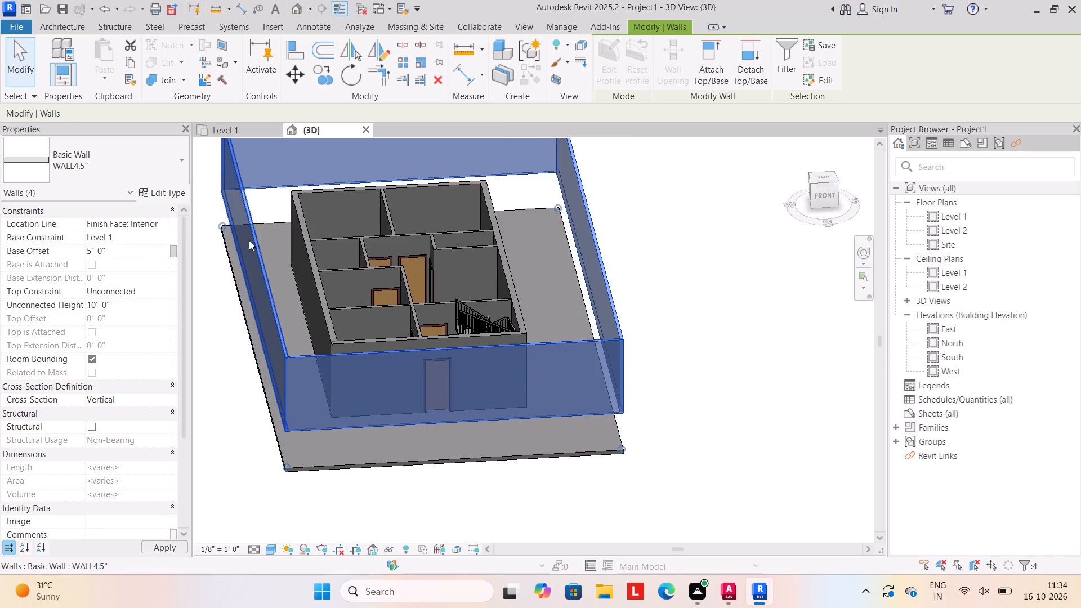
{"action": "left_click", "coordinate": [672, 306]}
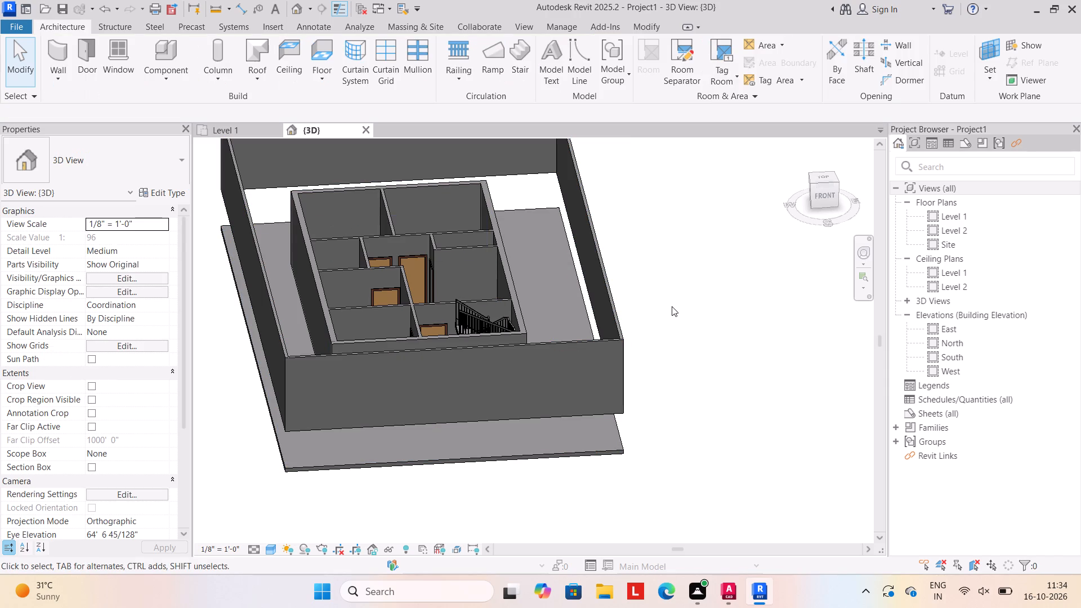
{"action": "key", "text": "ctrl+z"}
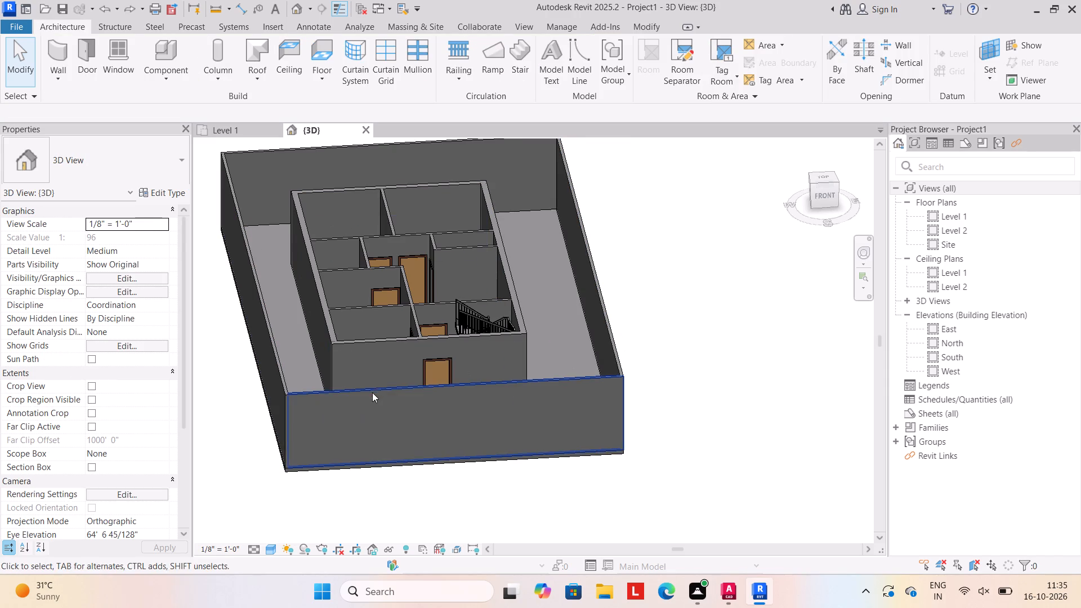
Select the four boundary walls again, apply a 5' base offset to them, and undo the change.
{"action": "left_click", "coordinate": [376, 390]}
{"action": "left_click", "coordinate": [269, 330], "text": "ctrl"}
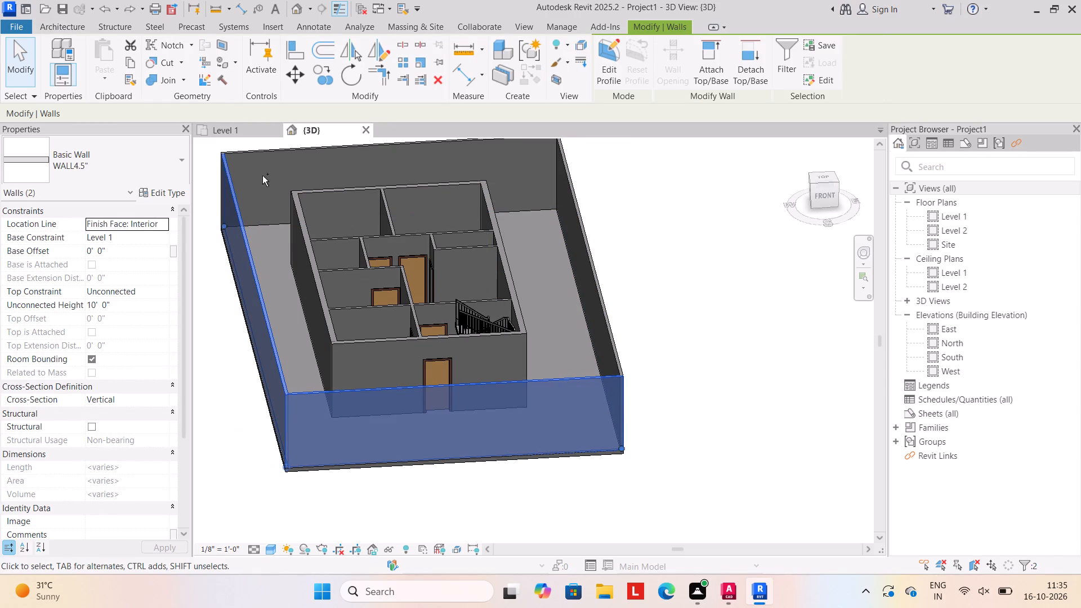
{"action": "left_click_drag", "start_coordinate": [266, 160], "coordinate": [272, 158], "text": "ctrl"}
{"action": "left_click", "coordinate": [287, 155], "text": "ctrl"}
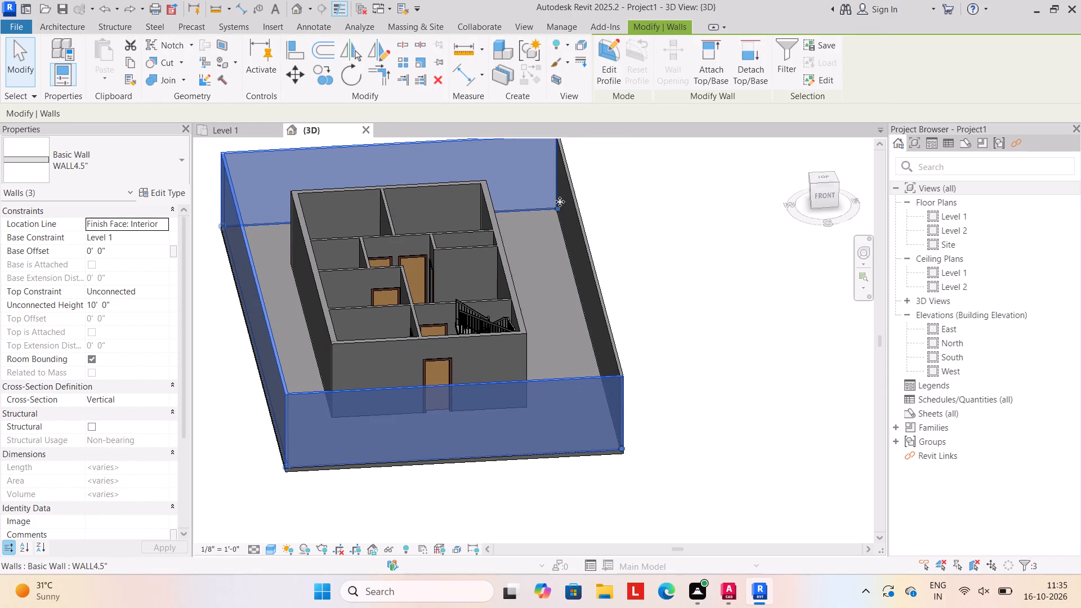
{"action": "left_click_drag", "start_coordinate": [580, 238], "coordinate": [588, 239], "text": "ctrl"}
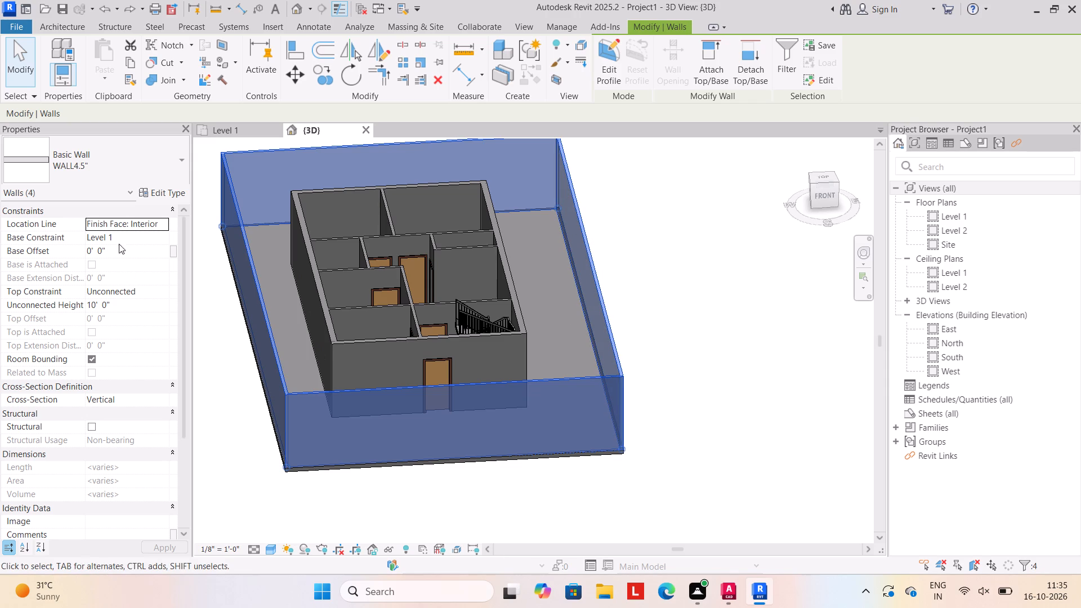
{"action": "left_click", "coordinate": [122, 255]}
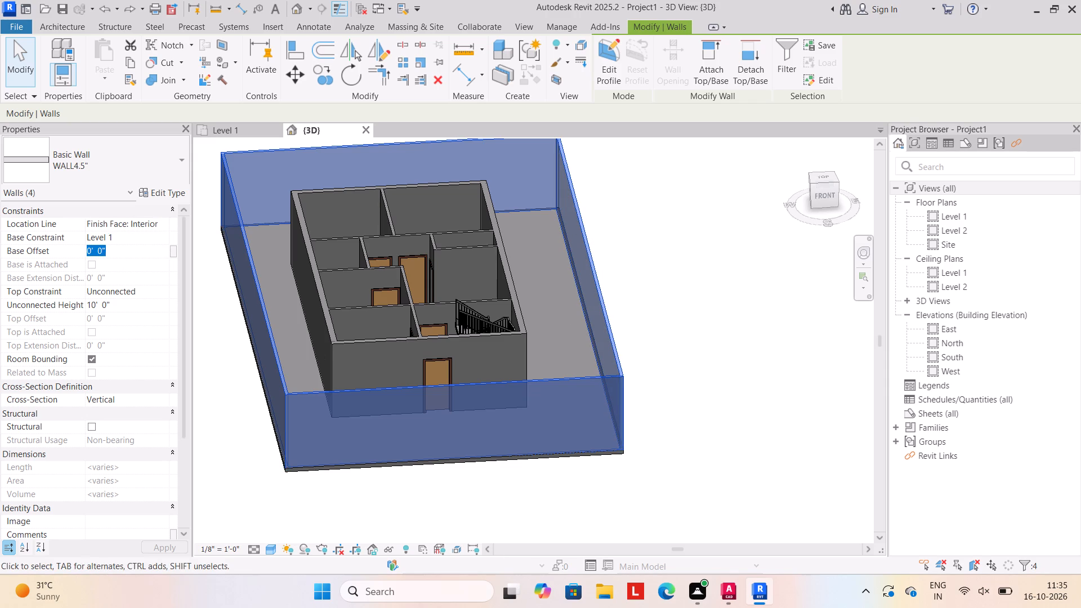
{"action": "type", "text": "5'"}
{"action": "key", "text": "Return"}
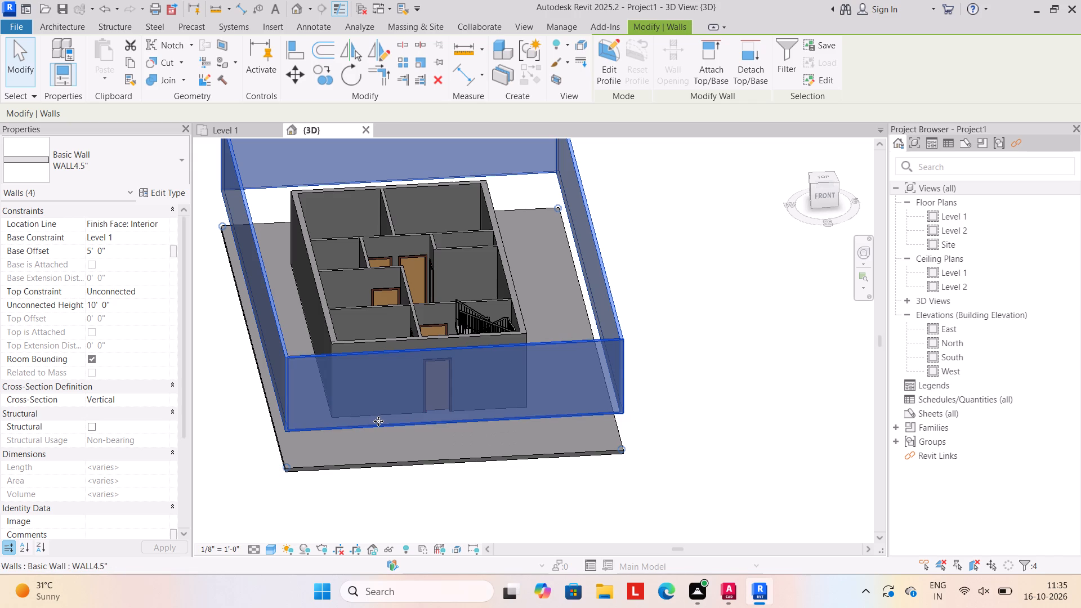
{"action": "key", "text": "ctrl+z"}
Set the unconnected height of all four WALL4.5" boundary walls to 5'.
{"action": "left_click", "coordinate": [327, 393]}
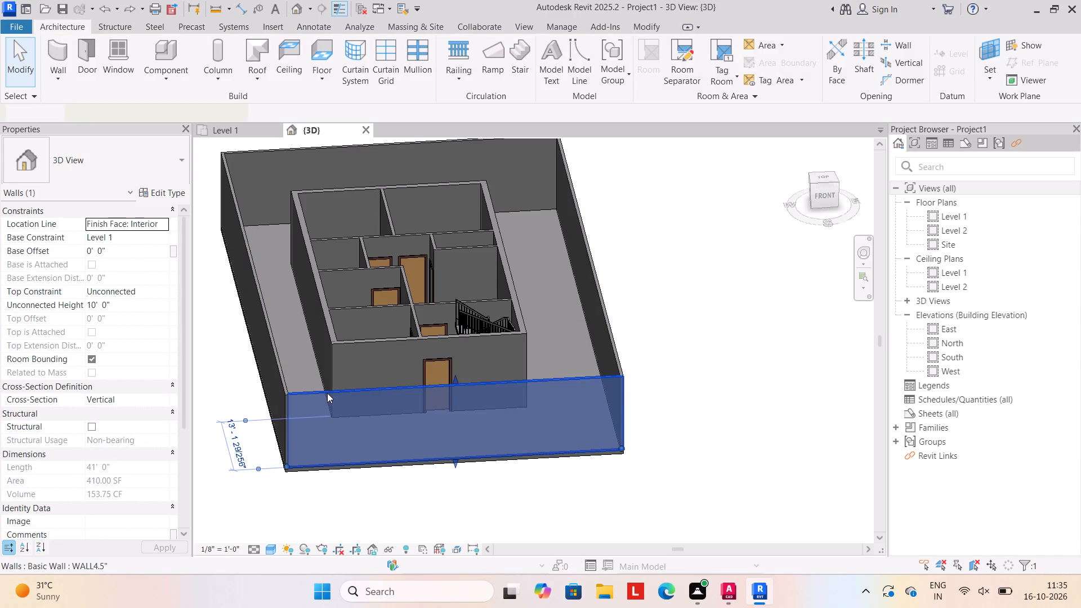
{"action": "left_click", "coordinate": [266, 320], "text": "ctrl"}
{"action": "left_click_drag", "start_coordinate": [253, 159], "coordinate": [258, 157], "text": "ctrl"}
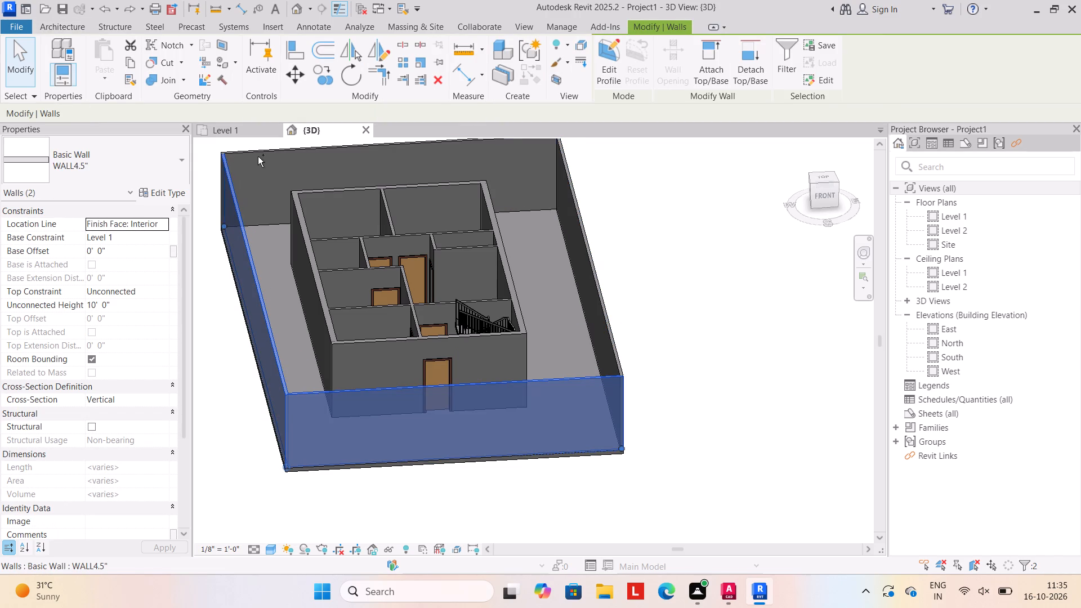
{"action": "left_click_drag", "start_coordinate": [258, 157], "coordinate": [260, 156], "text": "ctrl"}
{"action": "left_click", "coordinate": [283, 151], "text": "ctrl"}
{"action": "left_click", "coordinate": [587, 245], "text": "ctrl"}
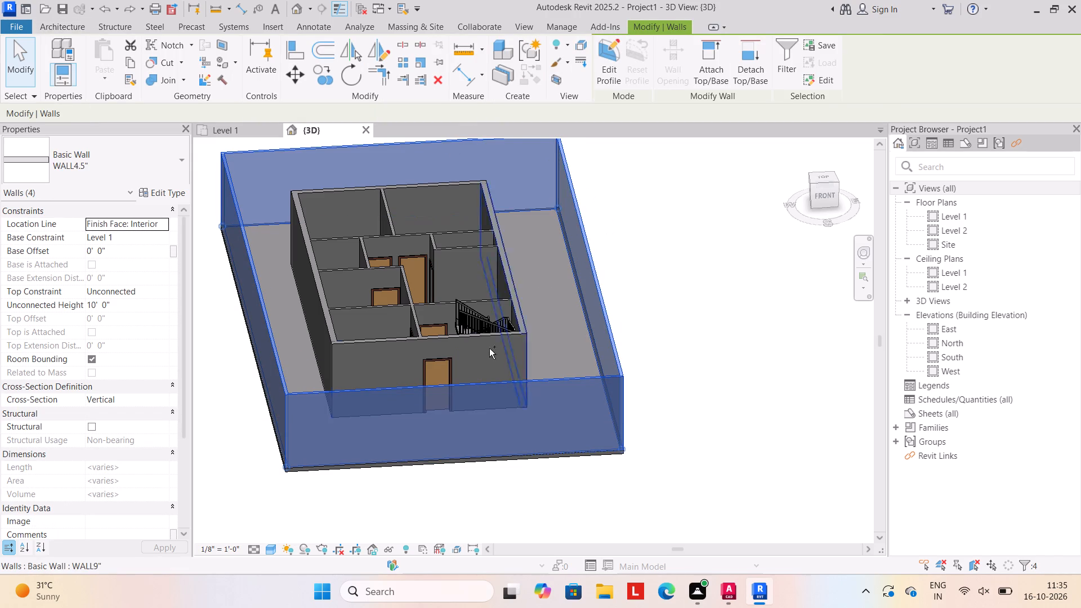
{"action": "left_click", "coordinate": [133, 309], "text": "ctrl"}
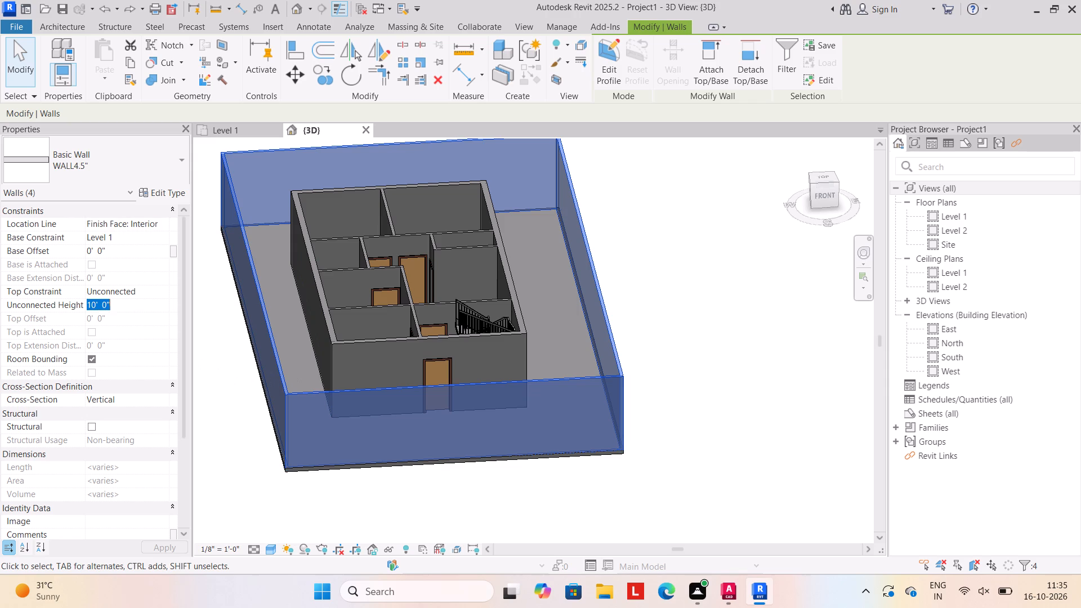
{"action": "type", "text": "5'"}
{"action": "key", "text": "Return"}
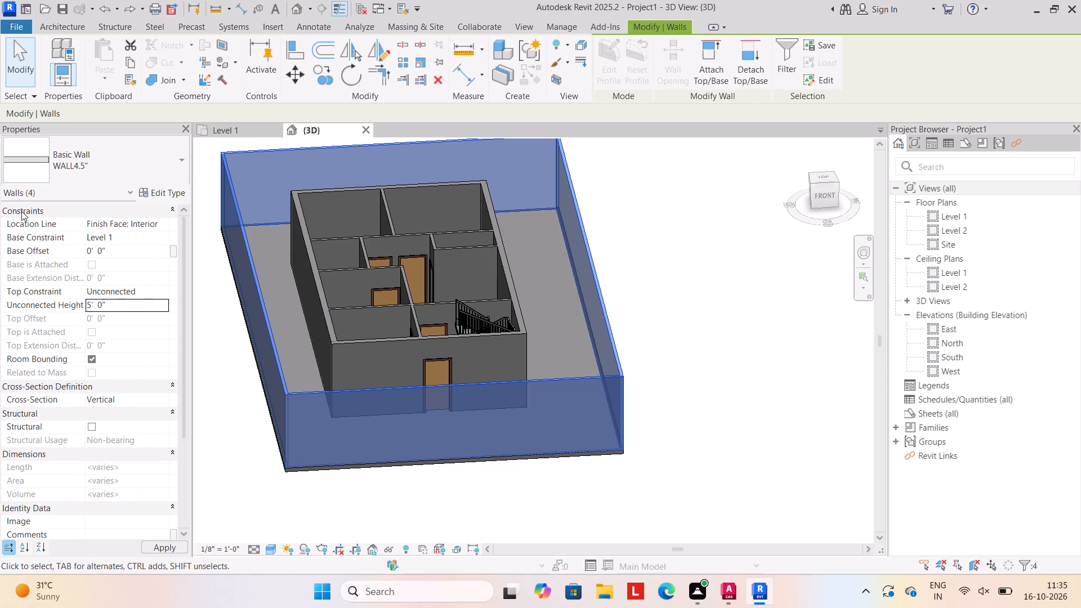
{"action": "left_click", "coordinate": [251, 427]}
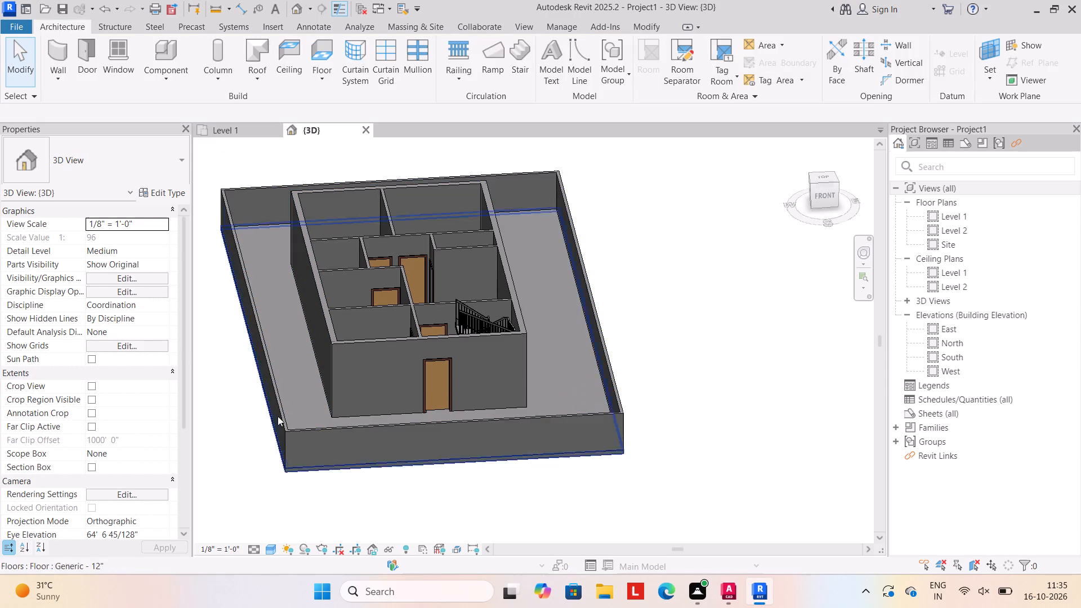
Split the front boundary wall at two points with Delete Inner Segment on, cutting an opening in front of the entrance door.
{"action": "scroll", "coordinate": [287, 418], "scroll_direction": "down", "scroll_amount": 1}
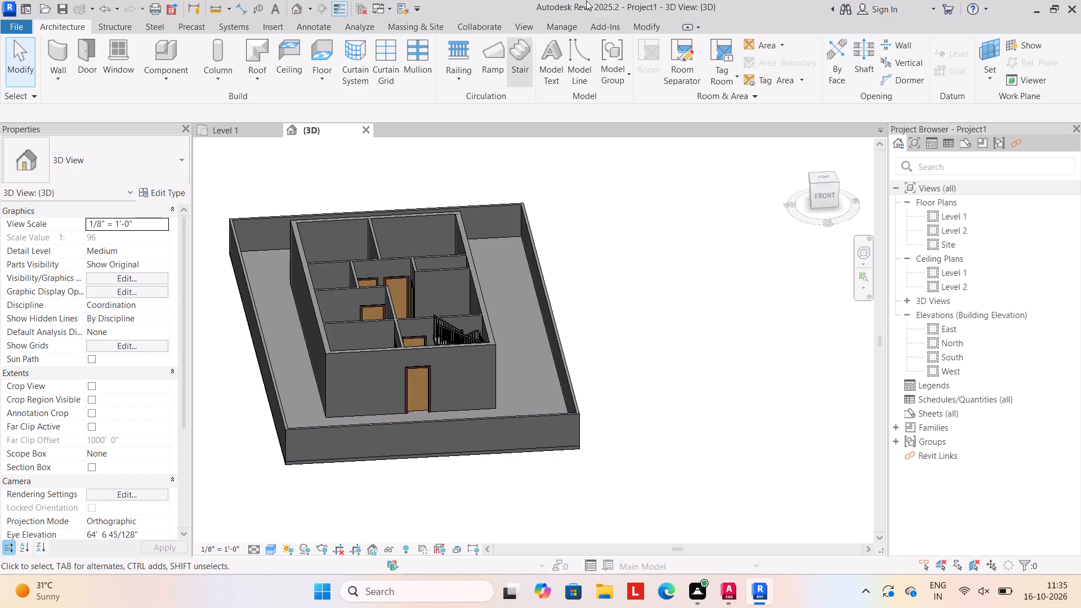
{"action": "left_click_drag", "start_coordinate": [646, 27], "coordinate": [640, 19]}
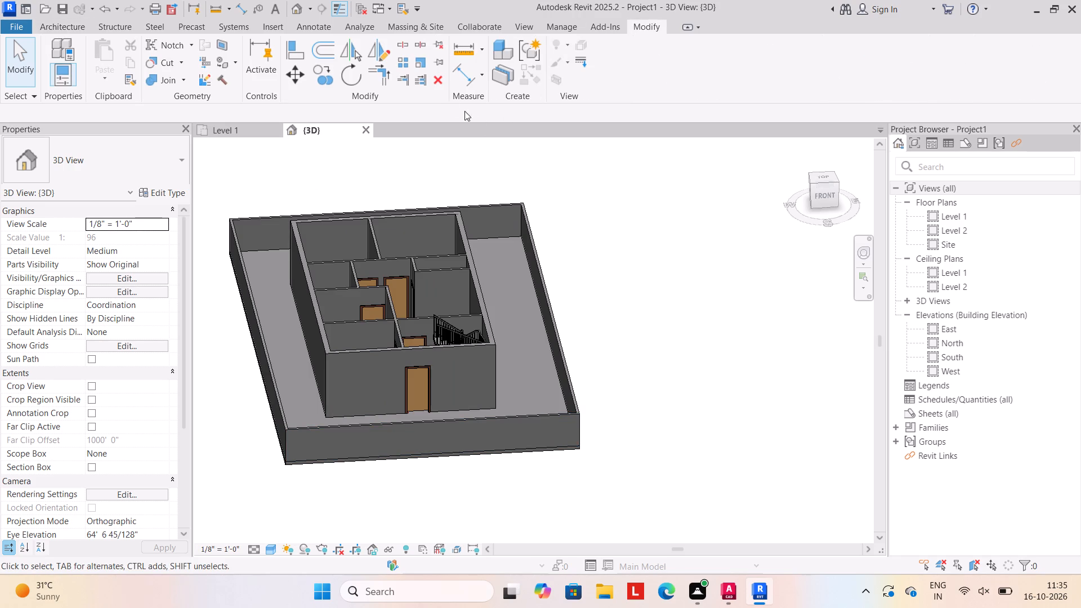
{"action": "left_click", "coordinate": [401, 39]}
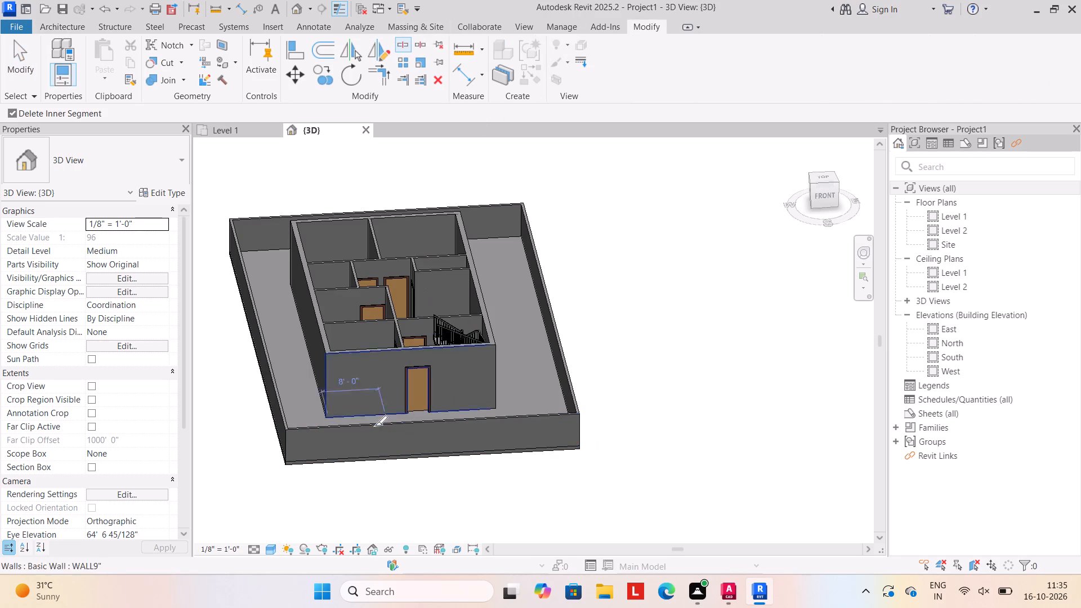
{"action": "left_click_drag", "start_coordinate": [385, 423], "coordinate": [404, 422]}
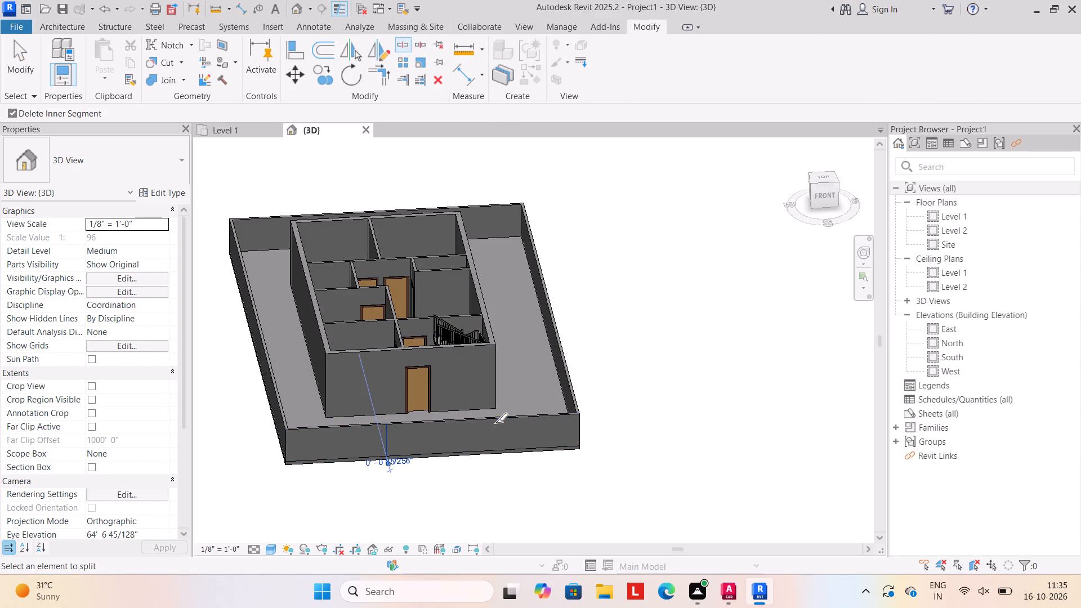
{"action": "left_click", "coordinate": [498, 419]}
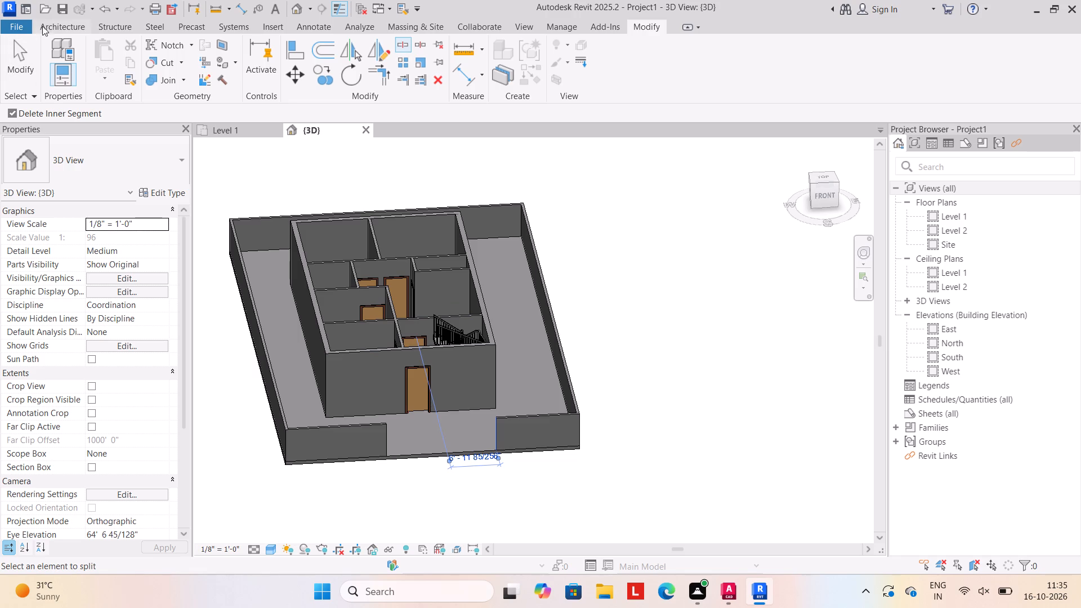
Load the component family Gate_davinder_11707.0001 from the Gate folder of the SHUBHAM CITY library.
{"action": "left_click", "coordinate": [53, 25]}
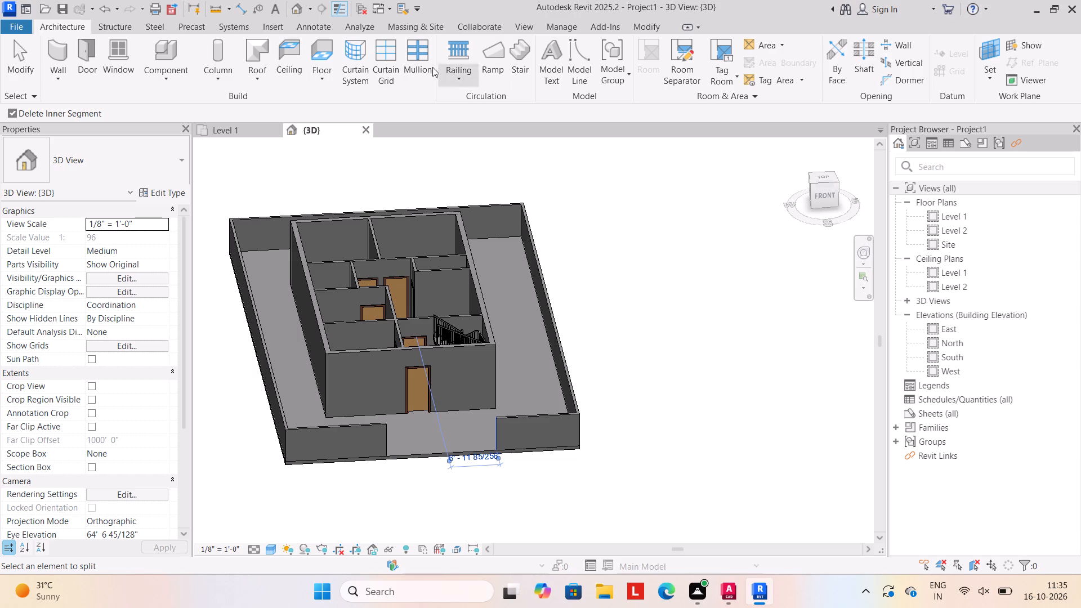
{"action": "left_click", "coordinate": [162, 77]}
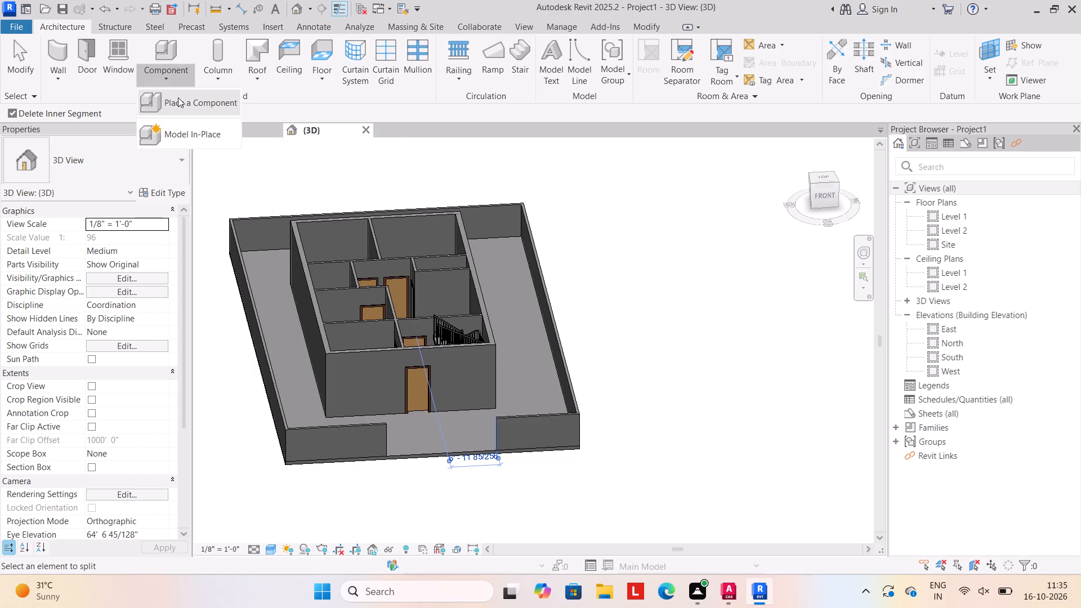
{"action": "left_click", "coordinate": [181, 100]}
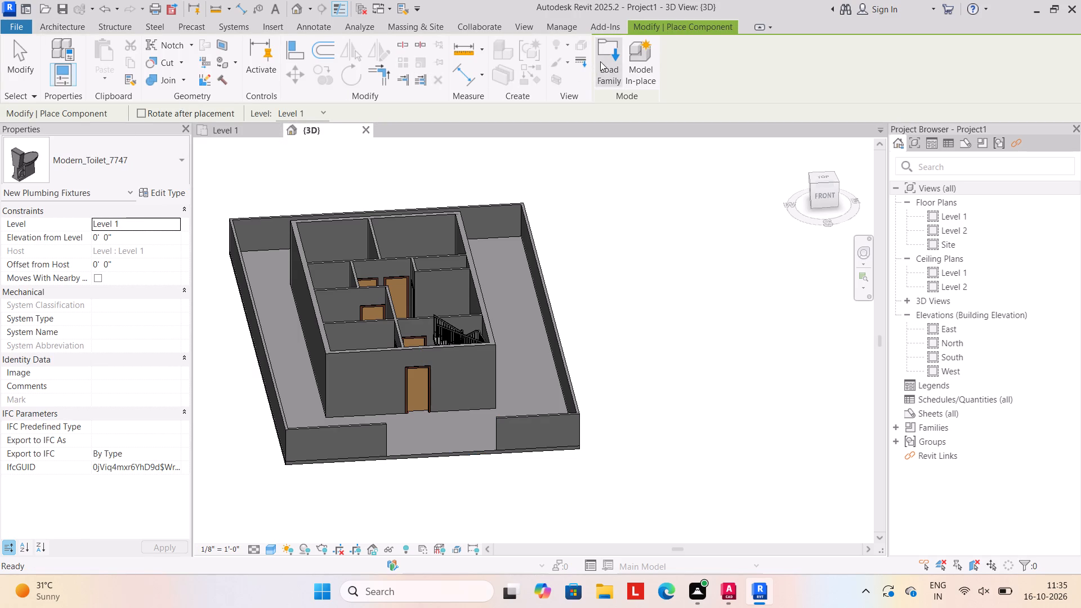
{"action": "left_click", "coordinate": [604, 59]}
{"action": "scroll", "coordinate": [534, 266], "scroll_direction": "down", "scroll_amount": 4}
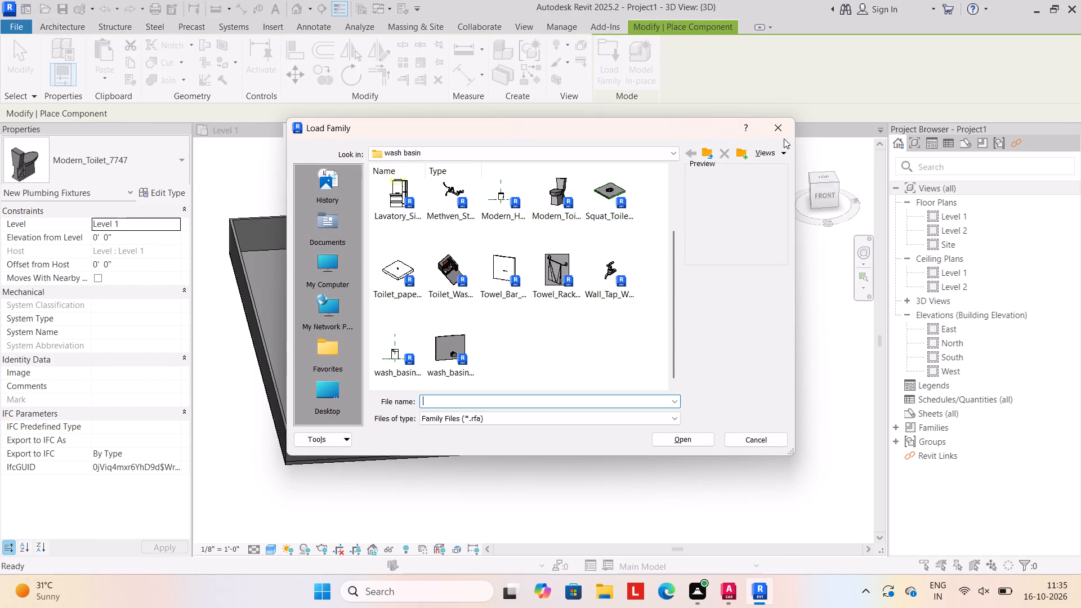
{"action": "left_click", "coordinate": [712, 155]}
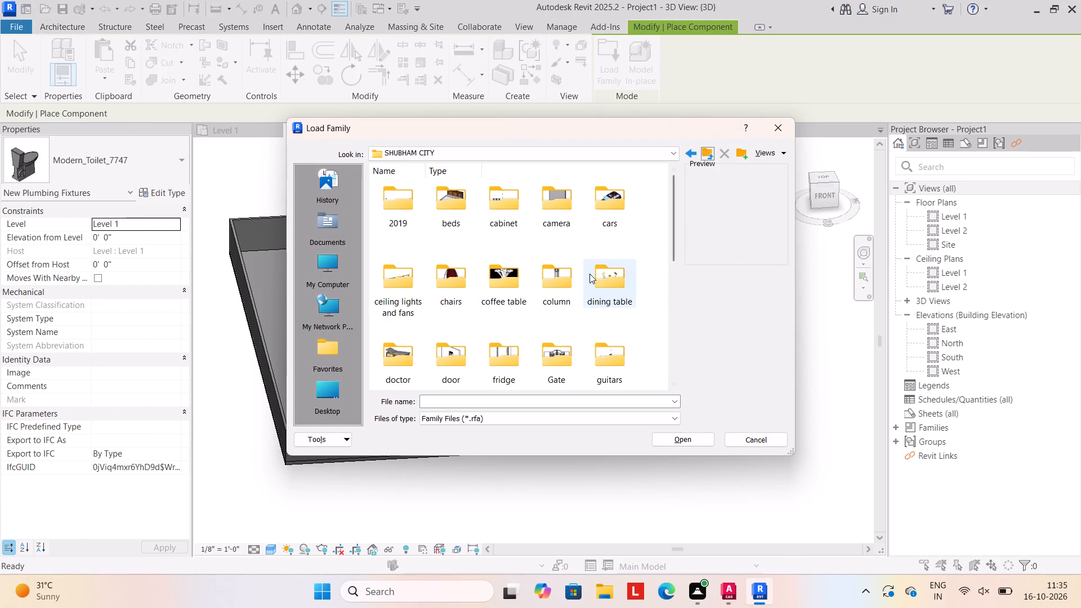
{"action": "scroll", "coordinate": [576, 256], "scroll_direction": "up", "scroll_amount": 3}
{"action": "scroll", "coordinate": [576, 266], "scroll_direction": "down", "scroll_amount": 2}
{"action": "scroll", "coordinate": [576, 267], "scroll_direction": "up", "scroll_amount": 3}
{"action": "double_click", "coordinate": [553, 364]}
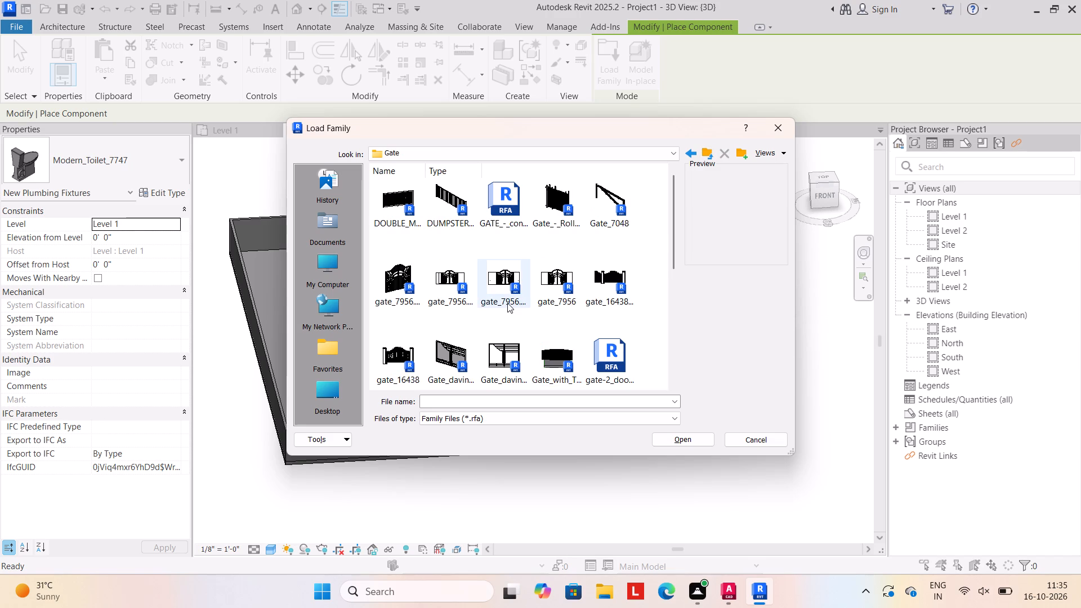
{"action": "left_click_drag", "start_coordinate": [442, 364], "coordinate": [450, 364]}
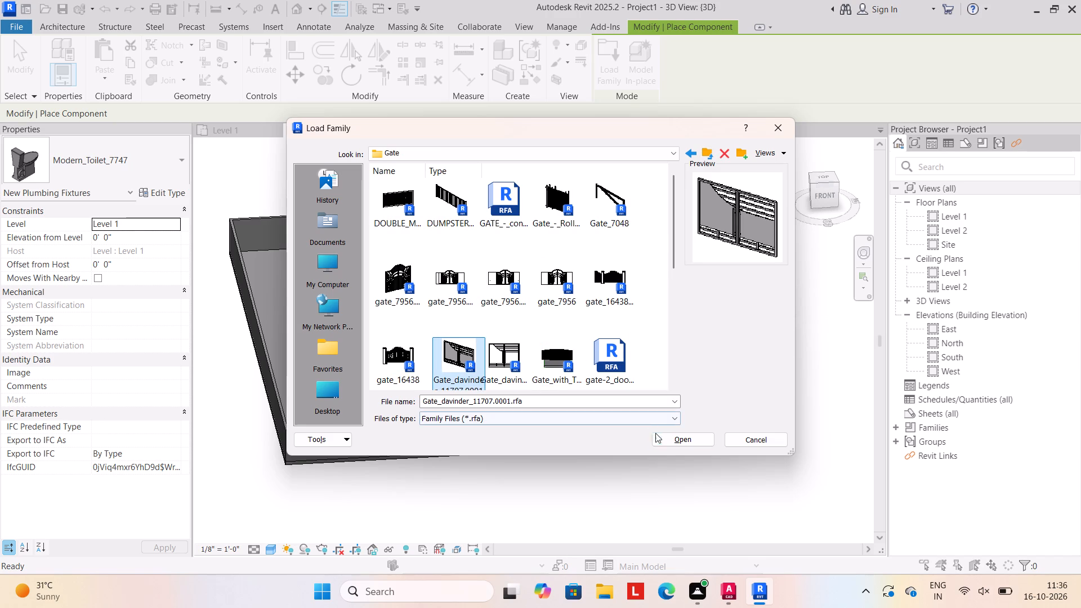
{"action": "left_click", "coordinate": [663, 439]}
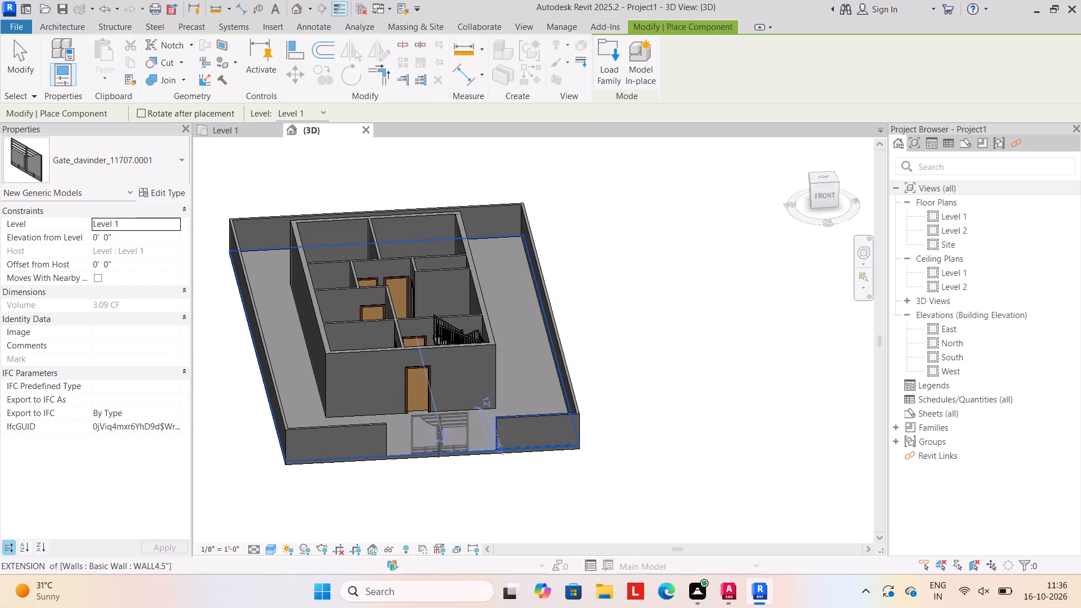
Place the Gate_davinder_11707.0001 gate in the front boundary wall opening, facing the entrance door.
{"action": "scroll", "coordinate": [439, 451], "scroll_direction": "up", "scroll_amount": 8}
{"action": "left_click", "coordinate": [437, 452]}
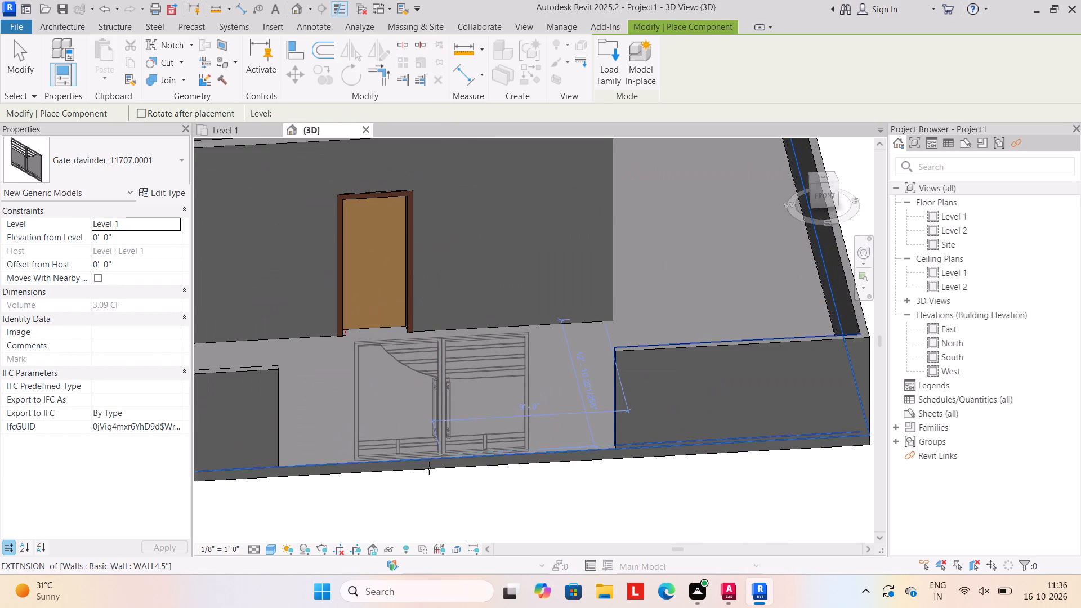
{"action": "key", "text": "Escape"}
{"action": "key", "text": "Escape"}
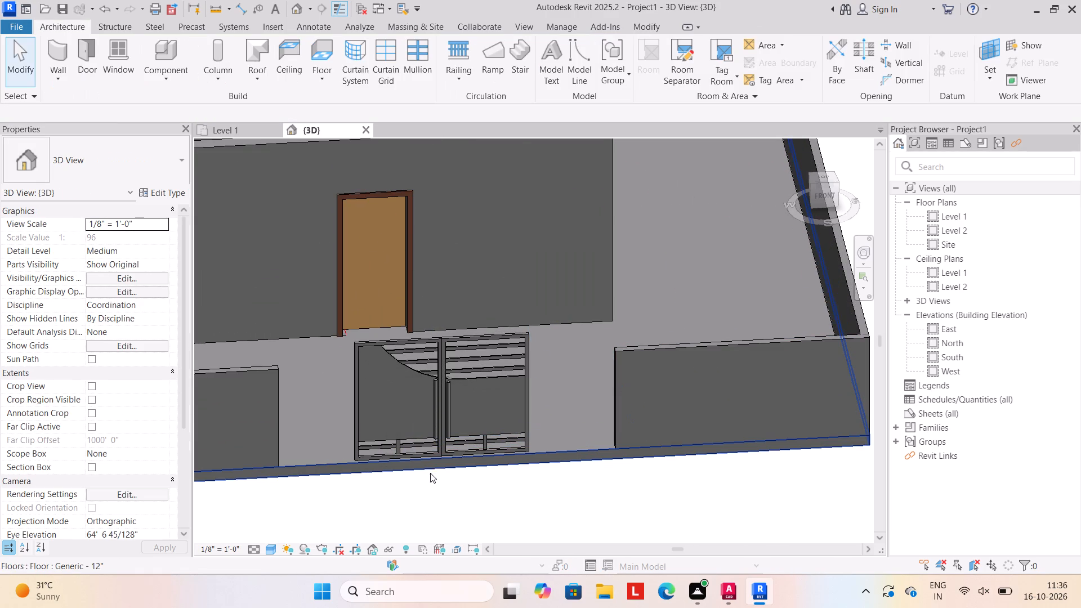
Extend the western front boundary wall segment to the nearest edge of the gate.
{"action": "scroll", "coordinate": [457, 450], "scroll_direction": "down", "scroll_amount": 1}
{"action": "middle_click_drag", "start_coordinate": [455, 447], "coordinate": [516, 370]}
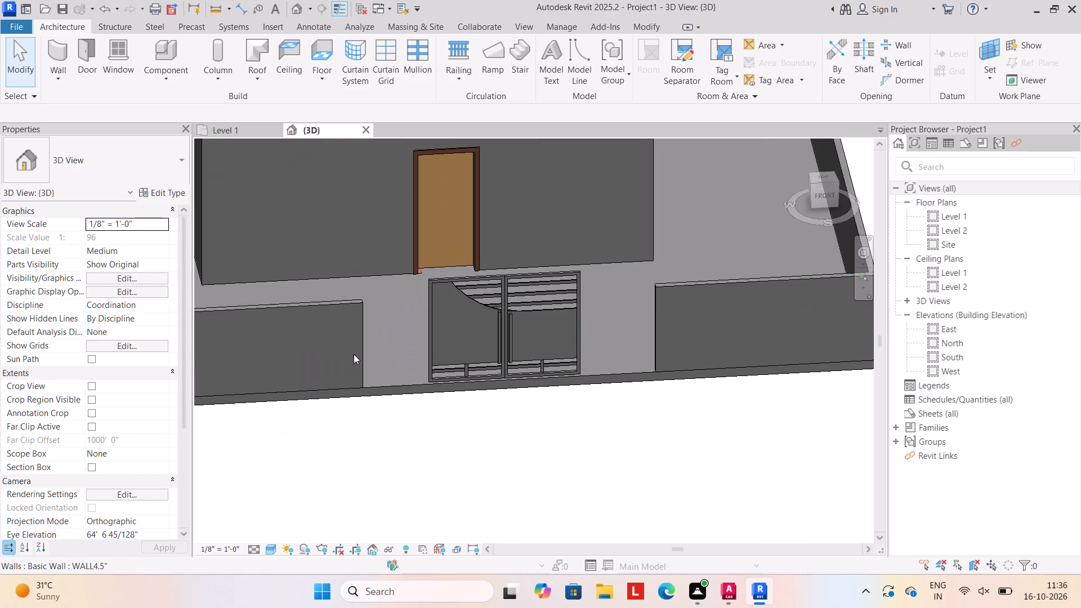
{"action": "left_click", "coordinate": [358, 345]}
{"action": "left_click_drag", "start_coordinate": [361, 384], "coordinate": [378, 379]}
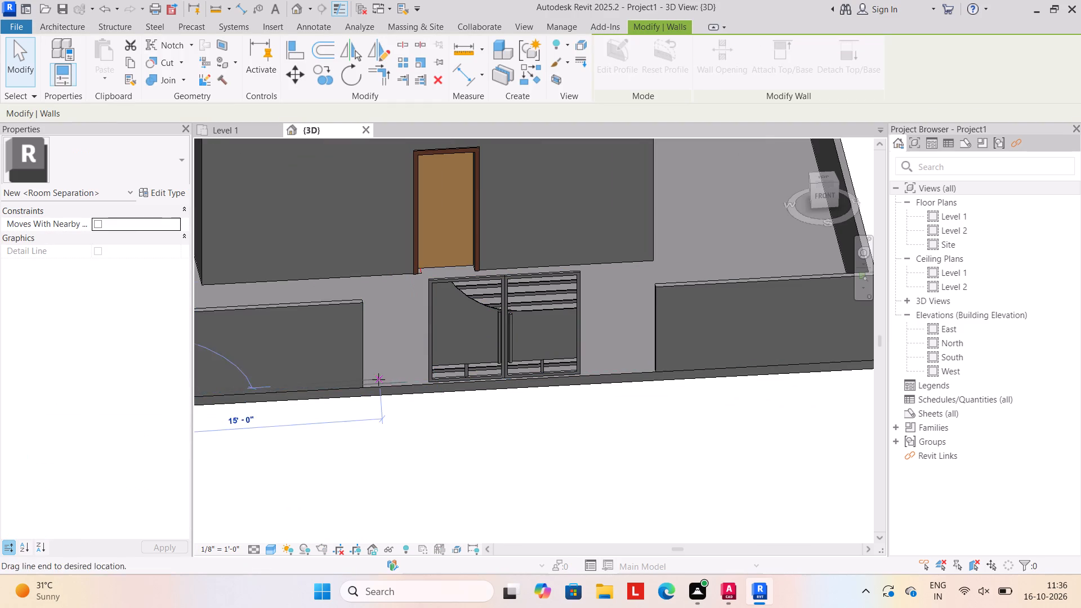
{"action": "left_click_drag", "start_coordinate": [378, 379], "coordinate": [430, 377]}
{"action": "left_click_drag", "start_coordinate": [464, 427], "coordinate": [470, 426]}
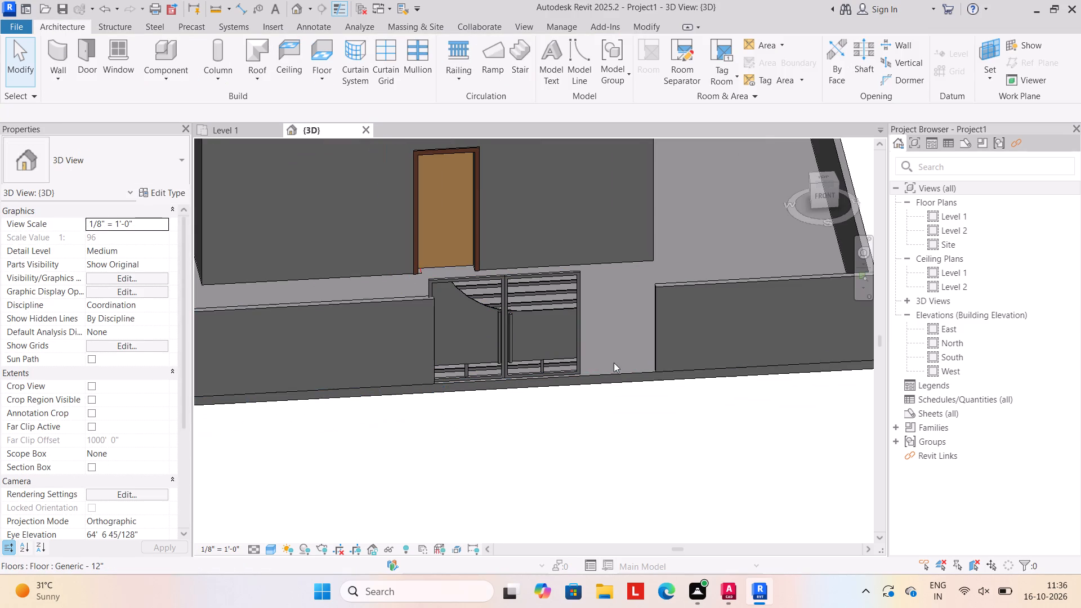
Nudge the gate slightly east and outward so it lines up with the end of the extended boundary wall.
{"action": "key", "text": "Right"}
{"action": "key", "text": "Right"}
{"action": "left_click", "coordinate": [578, 337]}
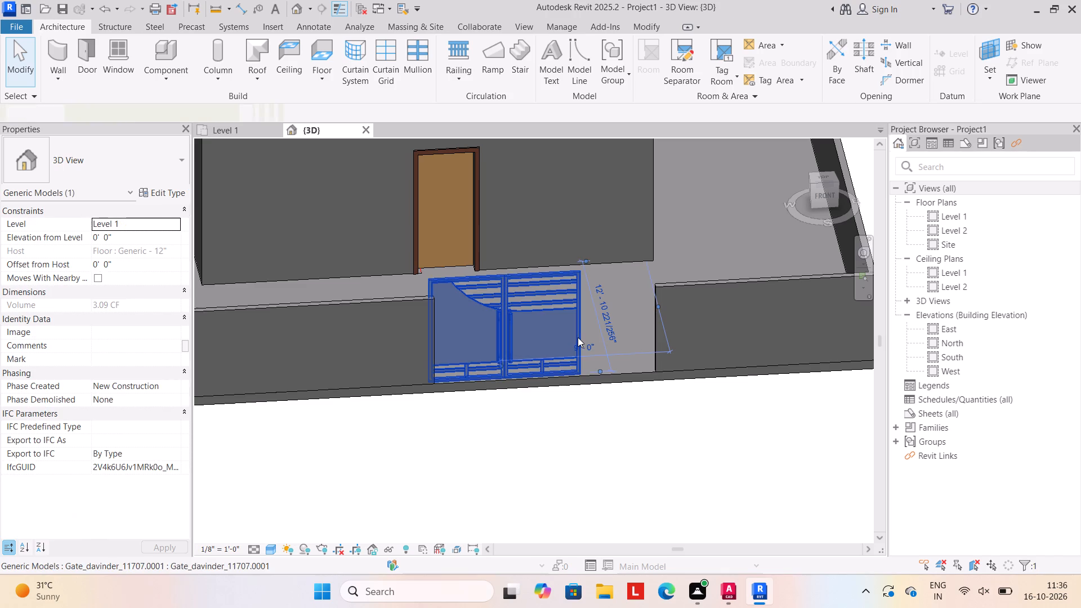
{"action": "key", "text": "Right"}
{"action": "key", "text": "Right"}
{"action": "key", "text": "Down"}
{"action": "key", "text": "Down"}
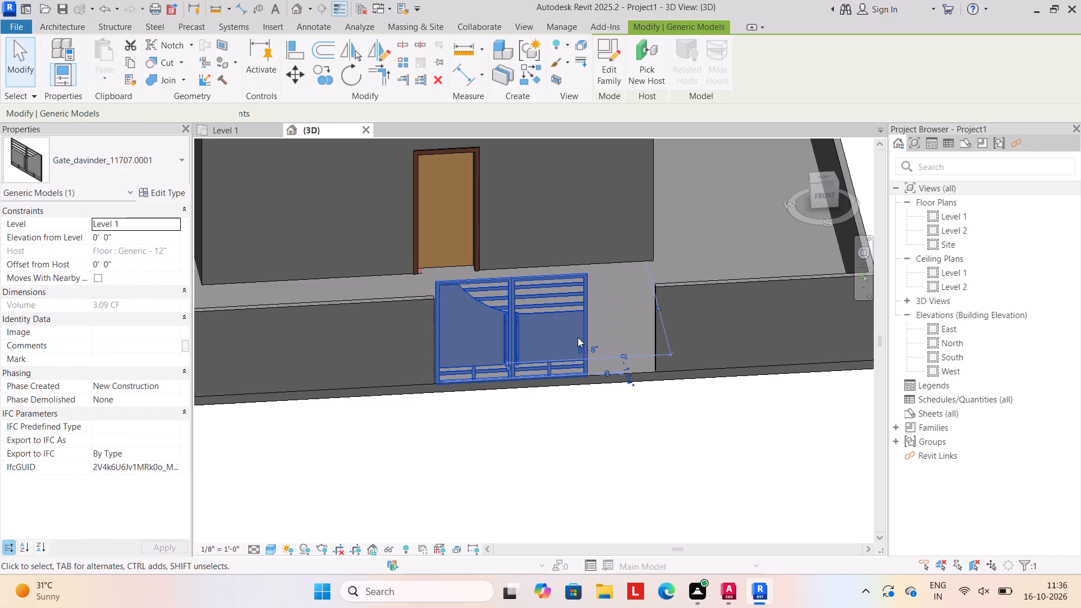
{"action": "key", "text": "Left"}
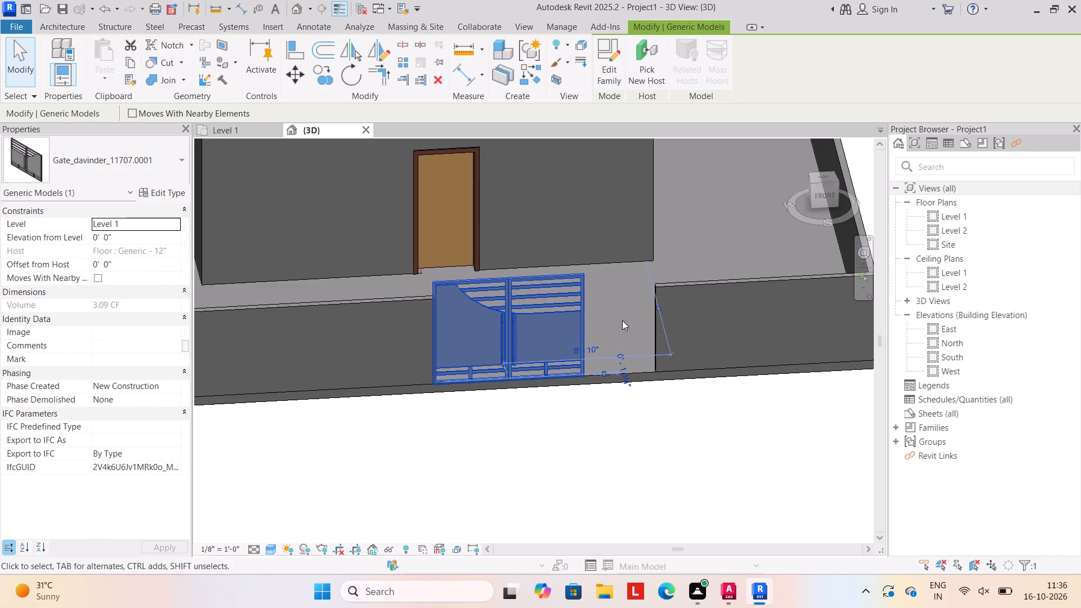
Extend the eastern front boundary wall segment to the gate's other edge, closing the remaining gap.
{"action": "left_click_drag", "start_coordinate": [703, 403], "coordinate": [705, 394]}
{"action": "left_click", "coordinate": [655, 322]}
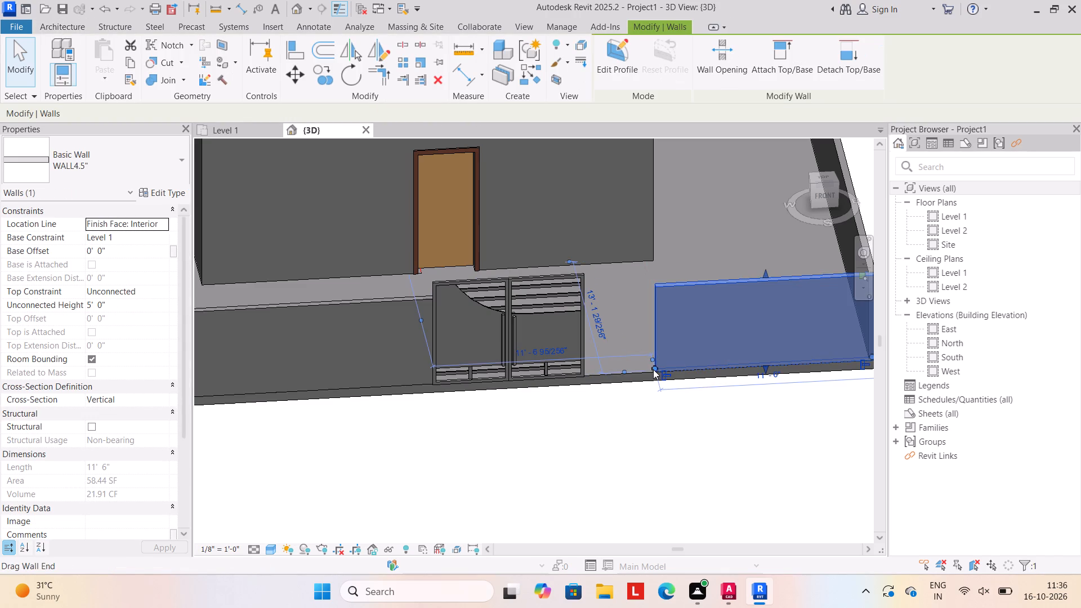
{"action": "left_click_drag", "start_coordinate": [651, 364], "coordinate": [582, 370]}
{"action": "left_click", "coordinate": [564, 479]}
Examine the gate and the front boundary wall from several angles in the 3D model.
{"action": "scroll", "coordinate": [569, 475], "scroll_direction": "down", "scroll_amount": 3}
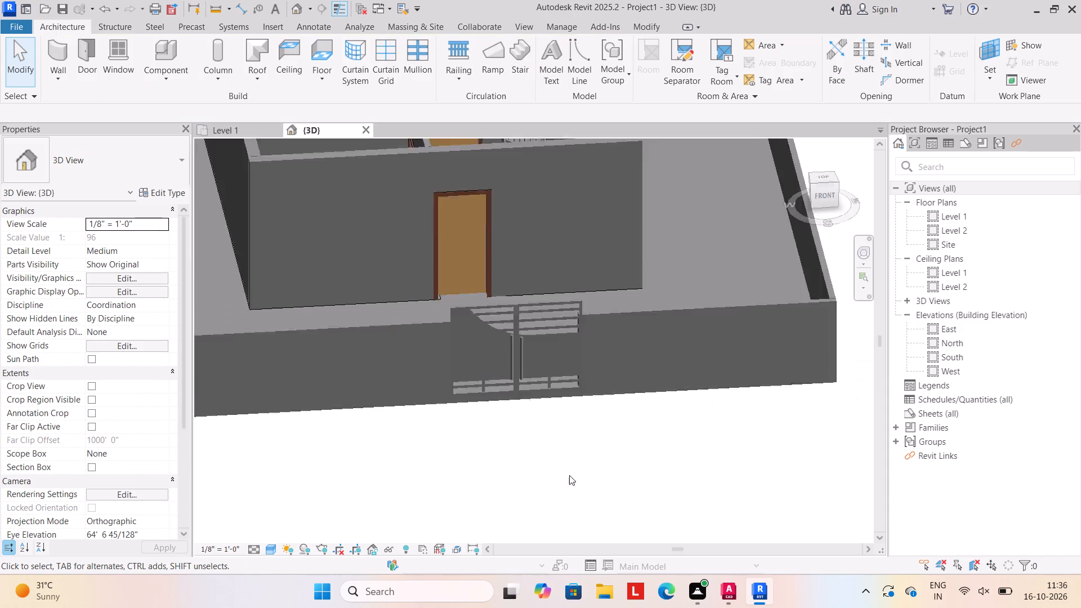
{"action": "scroll", "coordinate": [569, 475], "scroll_direction": "down", "scroll_amount": 7}
{"action": "scroll", "coordinate": [563, 468], "scroll_direction": "up", "scroll_amount": 1}
{"action": "middle_click_drag", "start_coordinate": [553, 509], "coordinate": [524, 433], "text": "shift"}
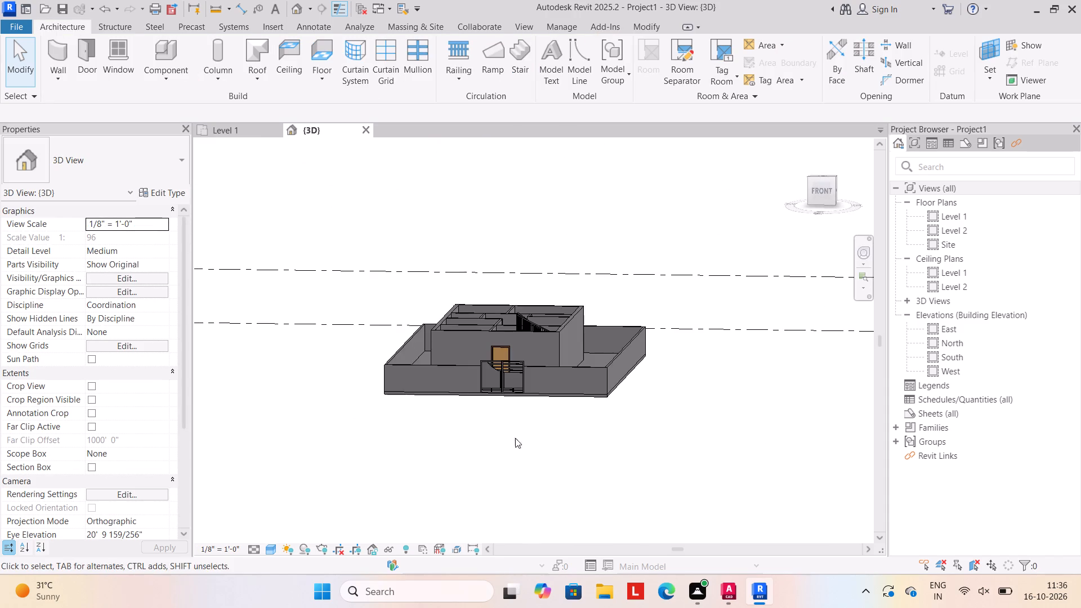
{"action": "middle_click_drag", "start_coordinate": [510, 449], "coordinate": [512, 508], "text": "shift"}
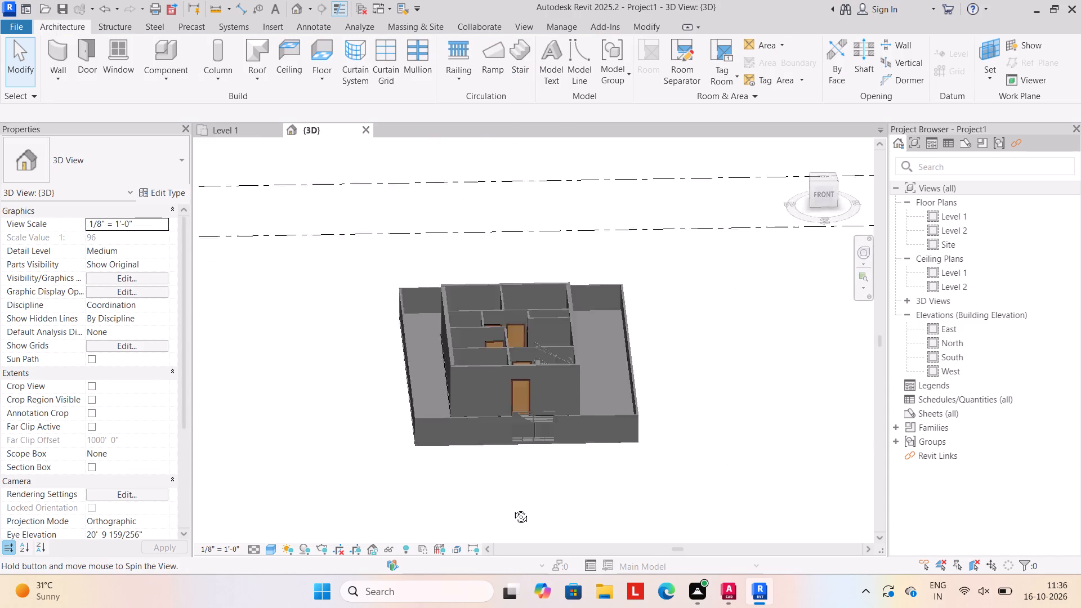
{"action": "middle_click_drag", "start_coordinate": [512, 508], "coordinate": [523, 485], "text": "shift"}
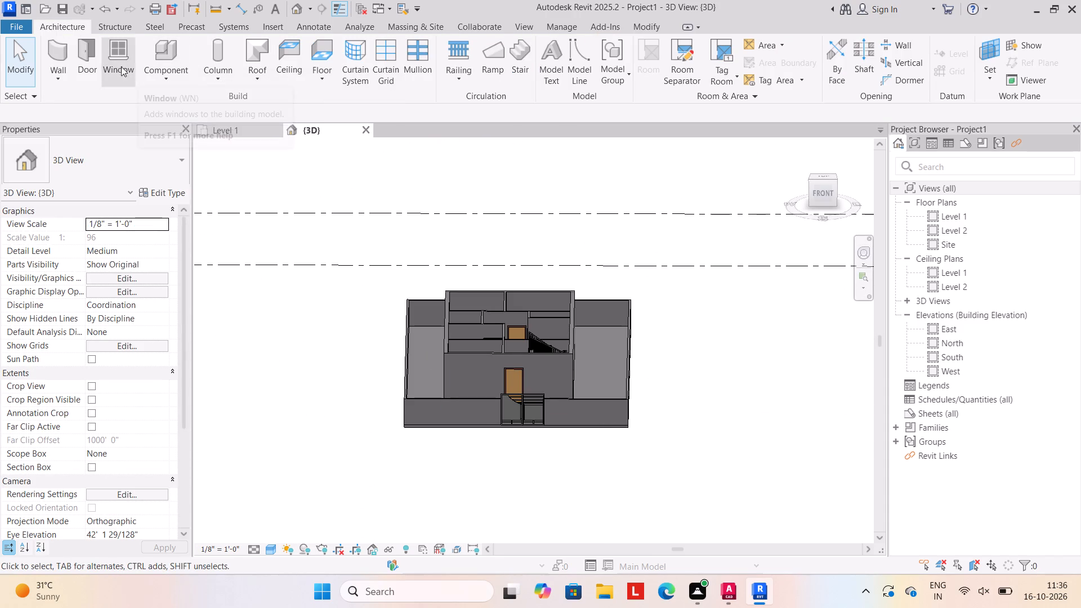
Place a Fixed 16" x 24" window with a 7' sill height in the toilet's exterior wall on Level 1.
{"action": "left_click", "coordinate": [121, 56]}
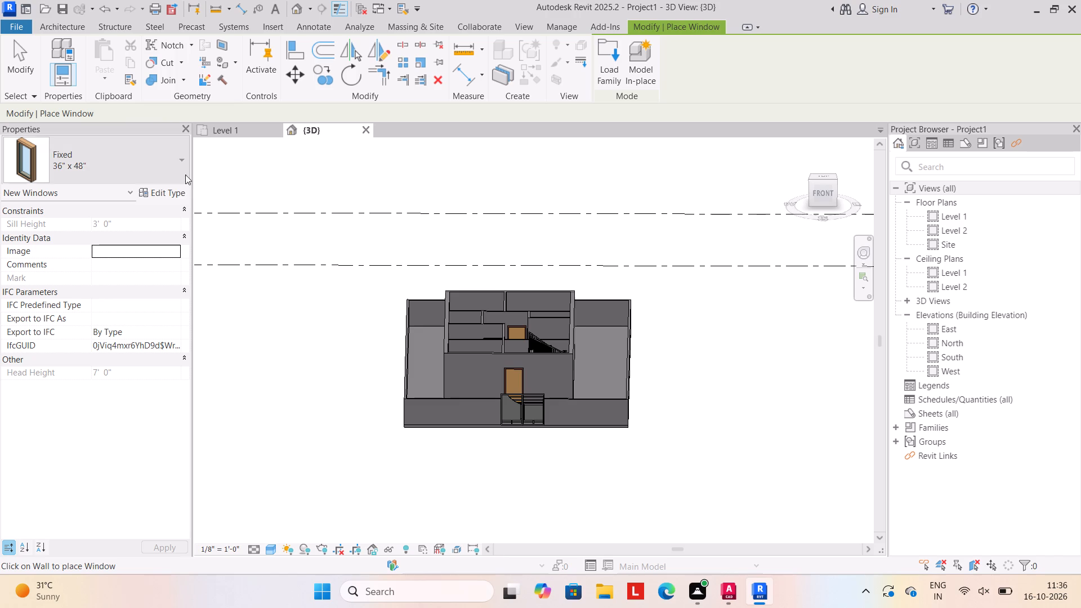
{"action": "left_click", "coordinate": [178, 159]}
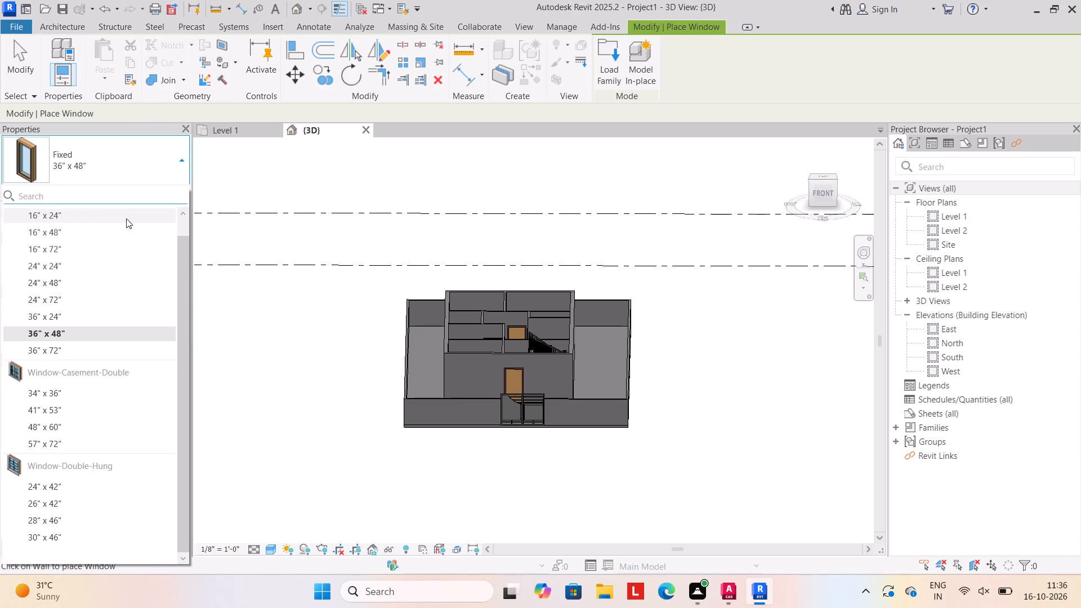
{"action": "left_click", "coordinate": [124, 213]}
{"action": "left_click", "coordinate": [226, 128]}
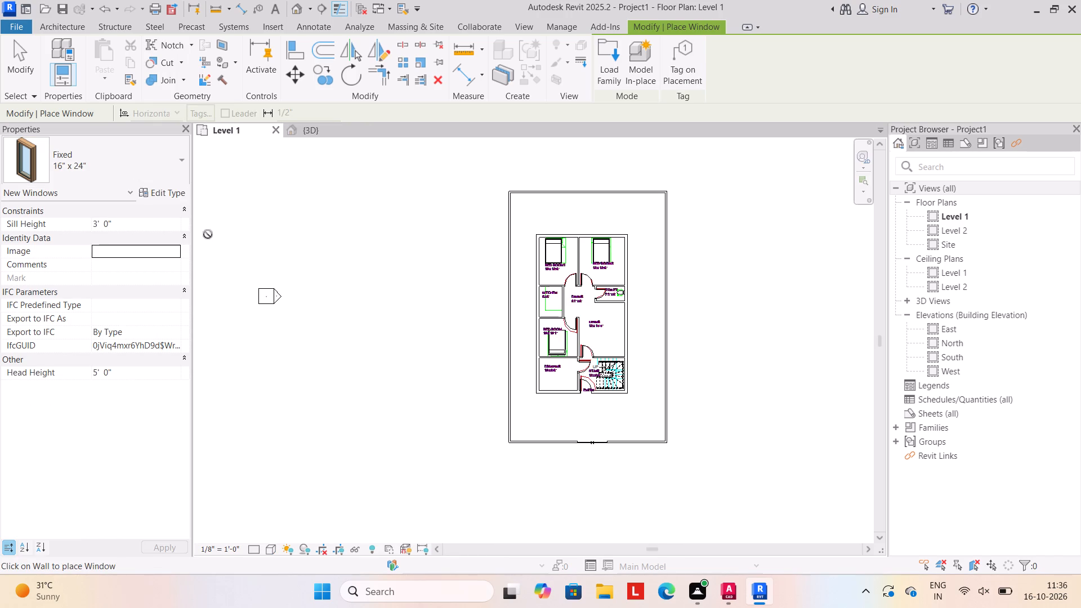
{"action": "left_click_drag", "start_coordinate": [129, 226], "coordinate": [136, 227]}
{"action": "type", "text": "7'"}
{"action": "key", "text": "Return"}
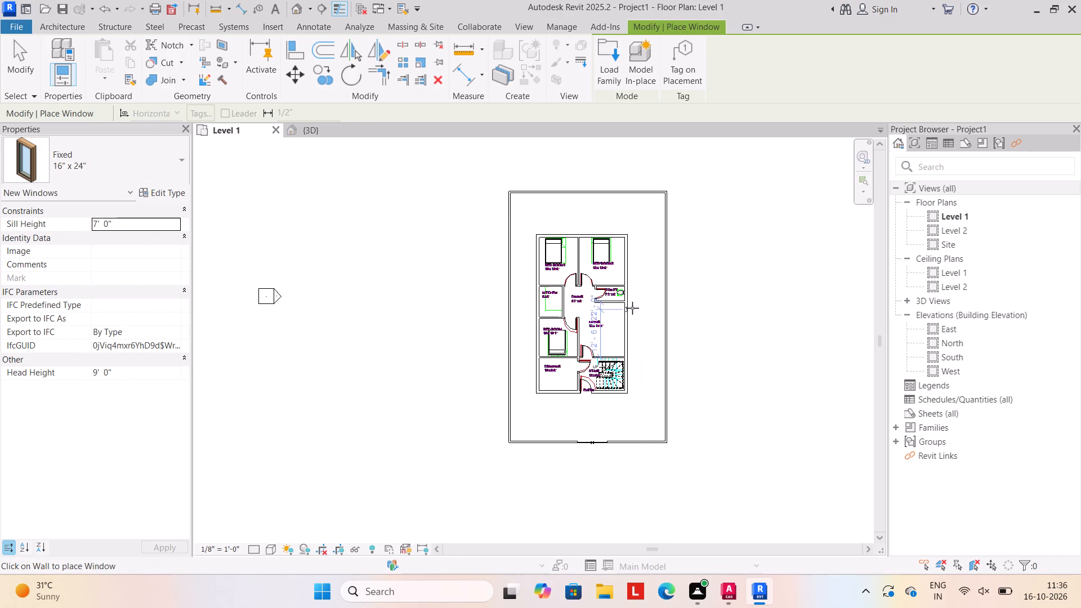
{"action": "scroll", "coordinate": [633, 307], "scroll_direction": "up", "scroll_amount": 7}
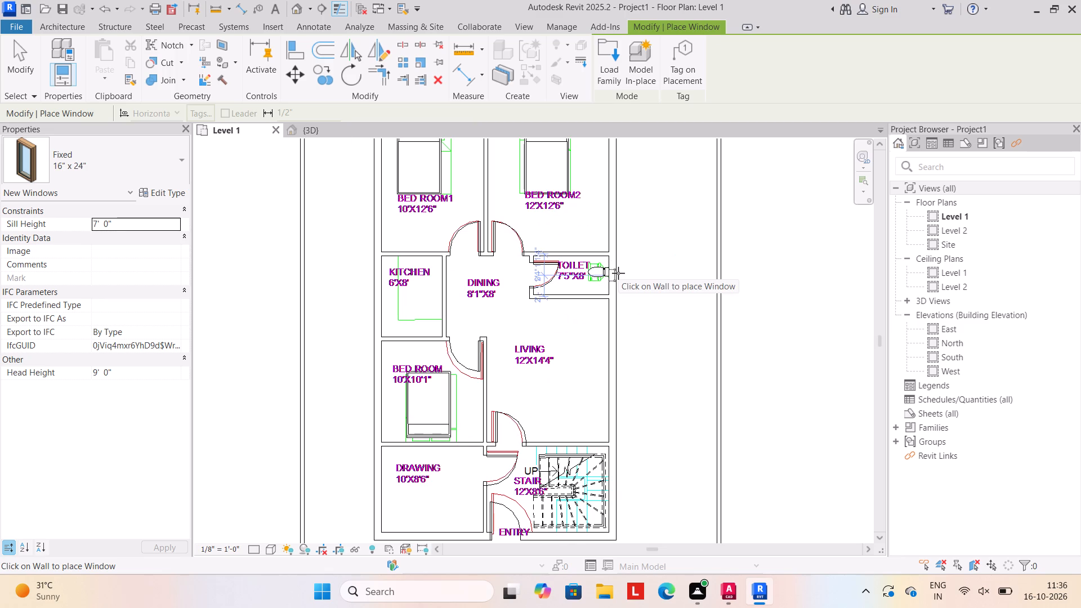
{"action": "left_click", "coordinate": [619, 271]}
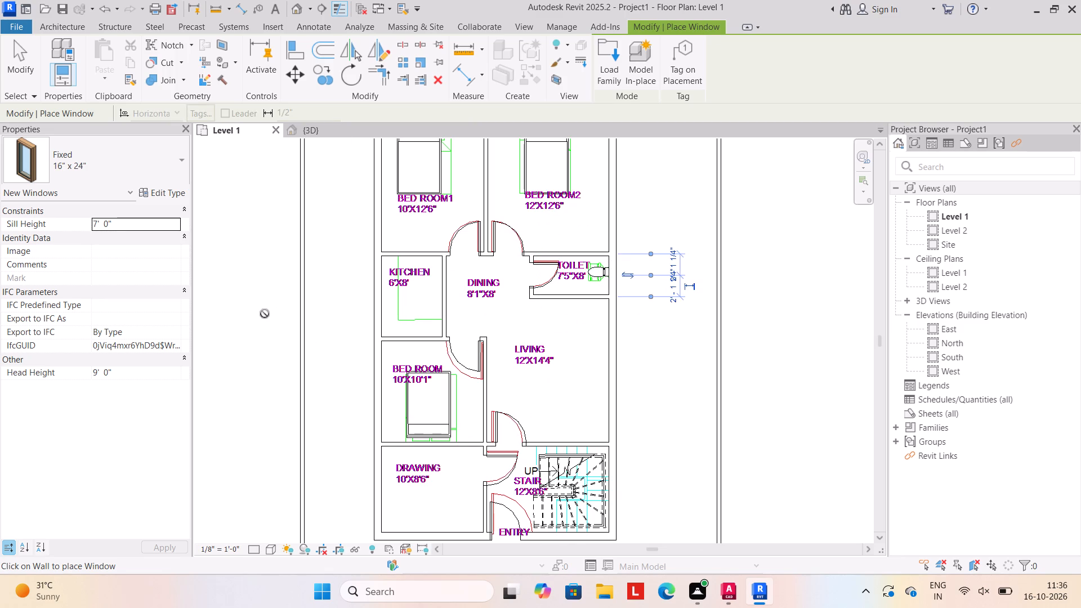
{"action": "key", "text": "Escape"}
{"action": "key", "text": "Escape"}
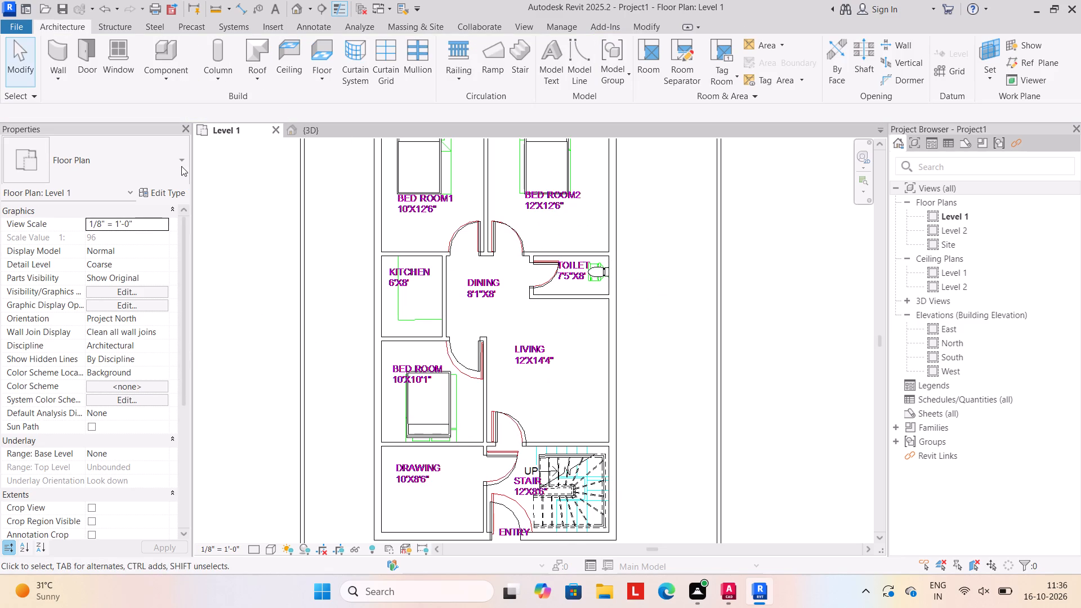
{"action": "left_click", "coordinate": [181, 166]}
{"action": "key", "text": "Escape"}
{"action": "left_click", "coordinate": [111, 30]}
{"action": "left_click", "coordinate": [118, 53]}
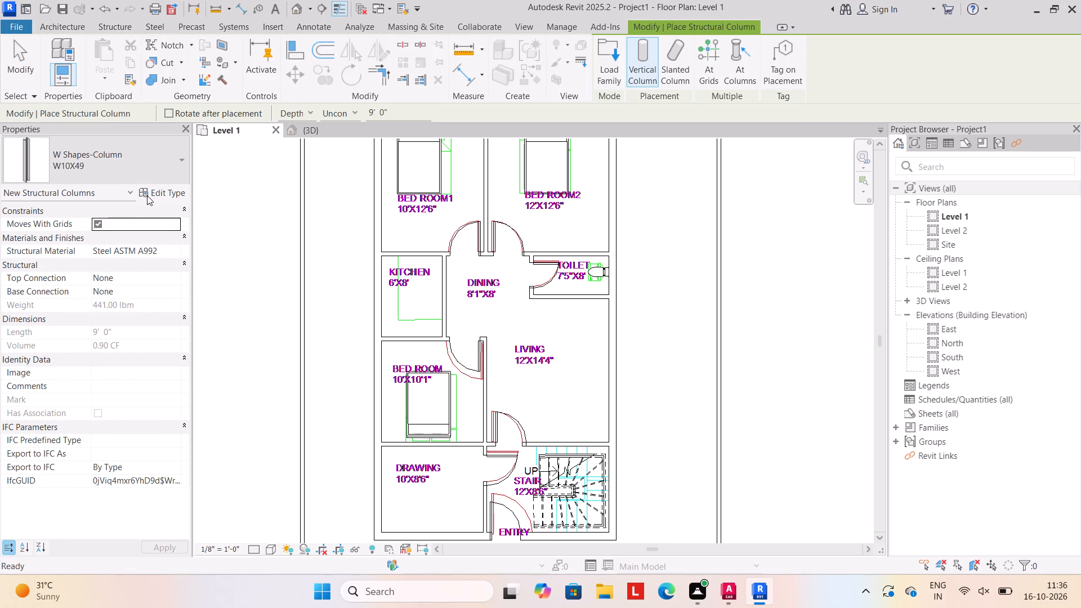
Place Window-Casement-Double 34" x 36" windows in the north walls of Bed Room1 and Bed Room2 and in the kitchen's outer wall.
{"action": "left_click", "coordinate": [64, 23]}
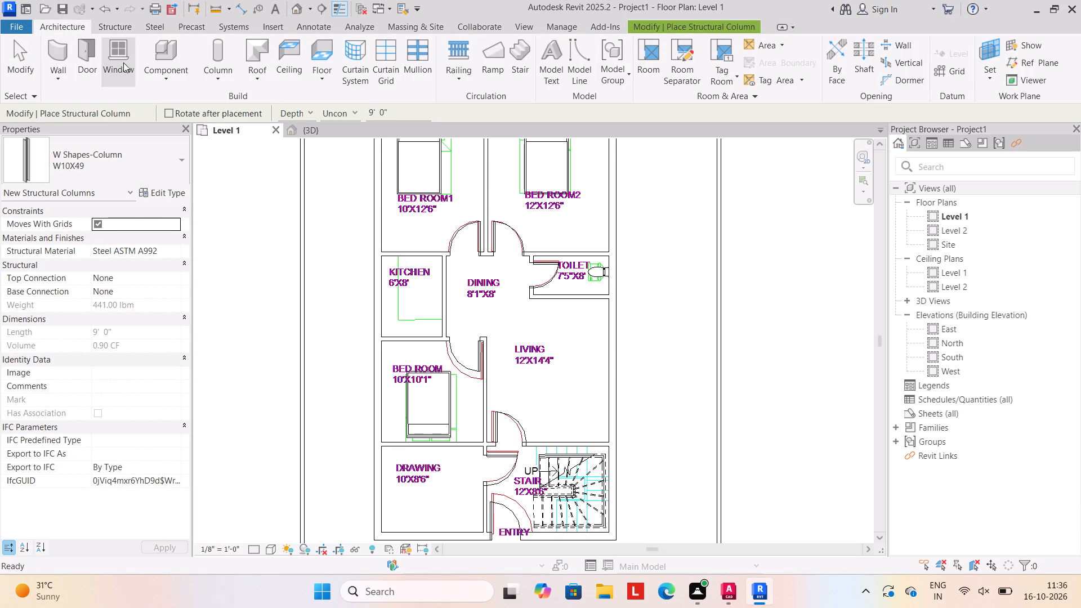
{"action": "left_click", "coordinate": [123, 62]}
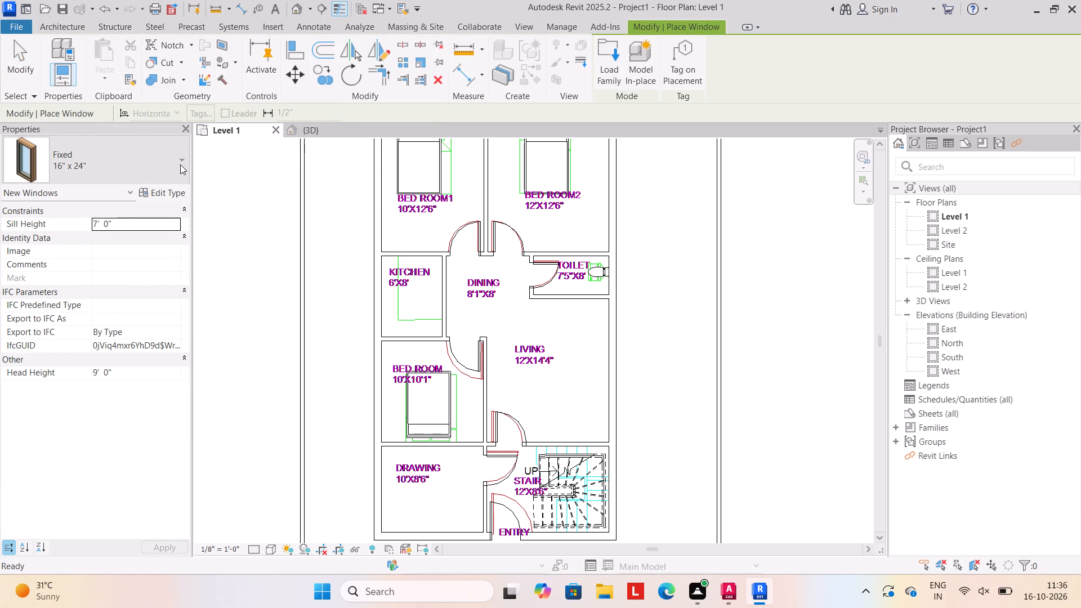
{"action": "left_click", "coordinate": [180, 160]}
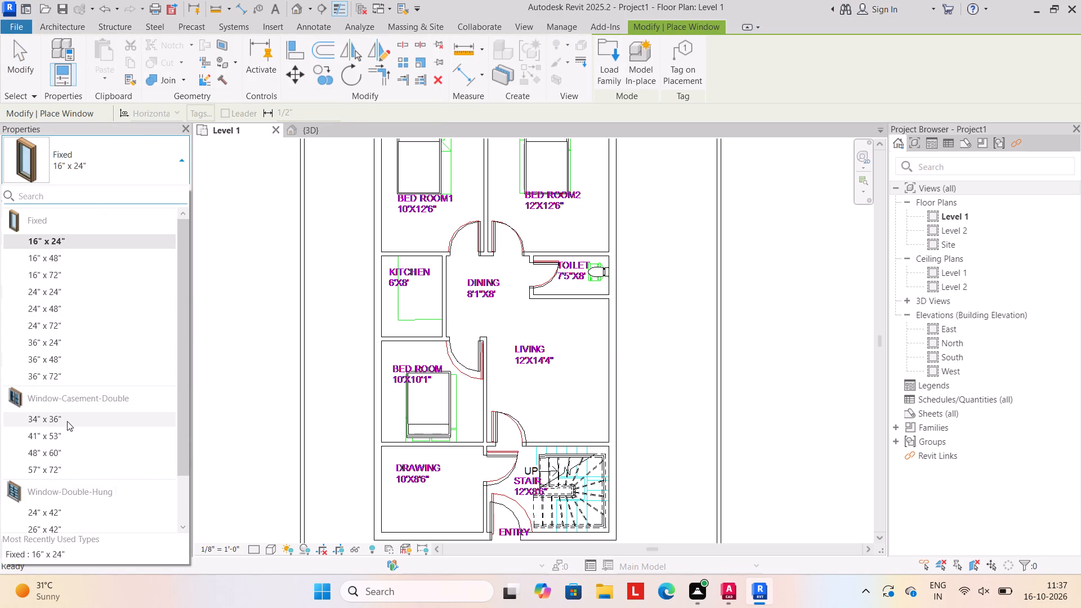
{"action": "left_click_drag", "start_coordinate": [67, 421], "coordinate": [73, 420]}
{"action": "scroll", "coordinate": [525, 261], "scroll_direction": "down", "scroll_amount": 2}
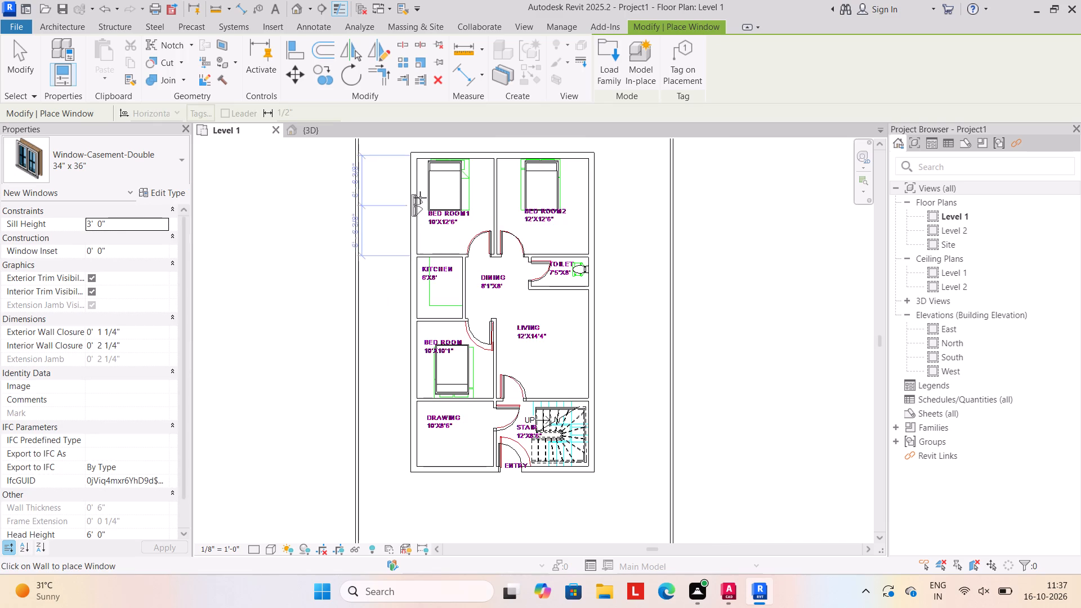
{"action": "left_click", "coordinate": [448, 149]}
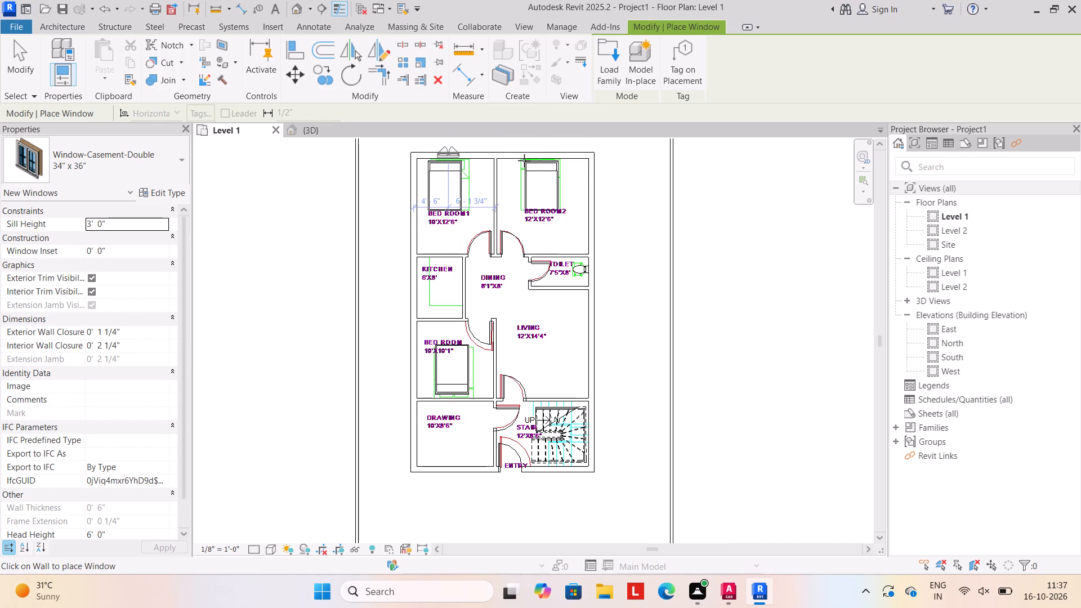
{"action": "left_click", "coordinate": [542, 154]}
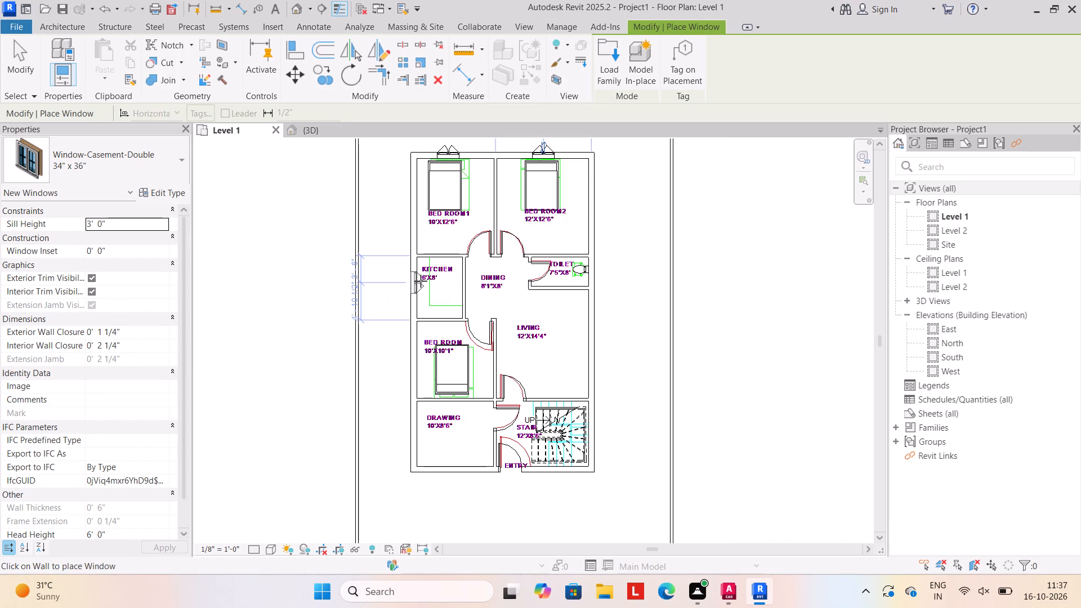
{"action": "left_click_drag", "start_coordinate": [410, 281], "coordinate": [408, 314]}
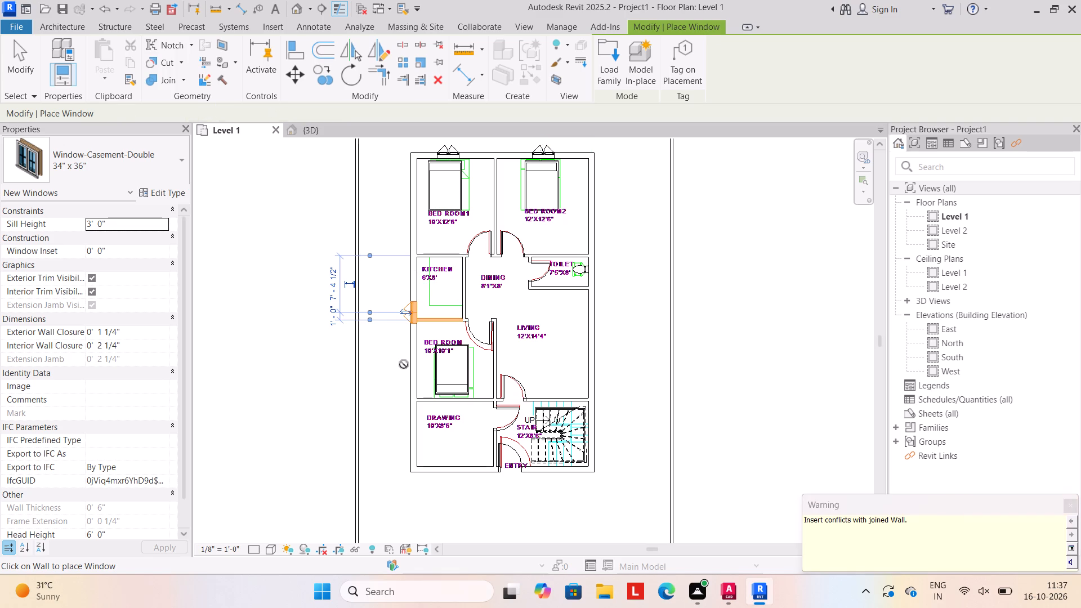
{"action": "key", "text": "Escape"}
{"action": "key", "text": "Escape"}
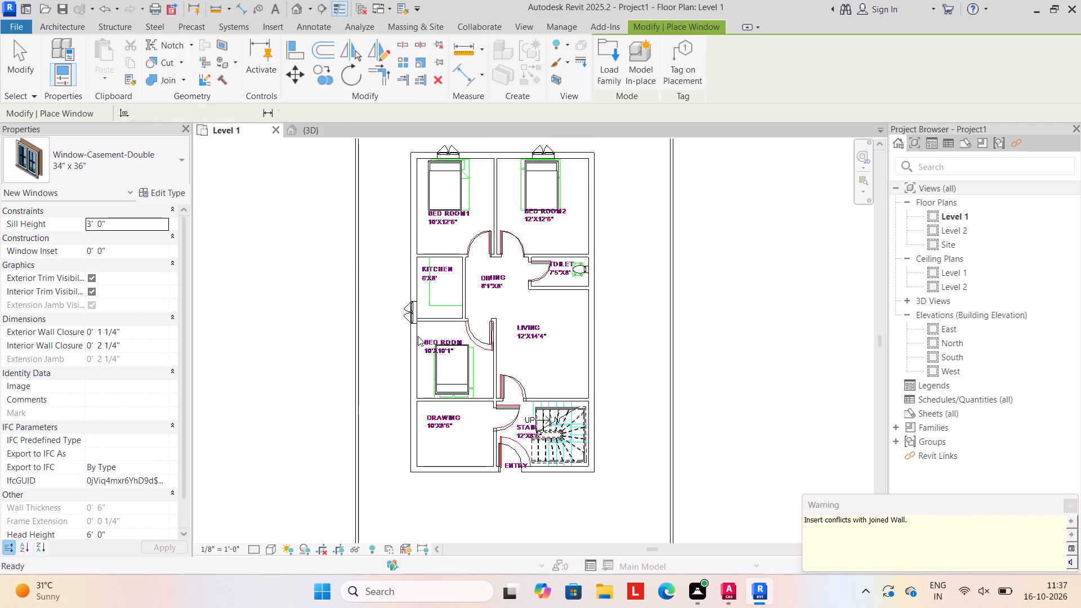
Nudge the kitchen window north along the outer wall until it sits about 4'-9" from the kitchen's south wall.
{"action": "left_click", "coordinate": [417, 318]}
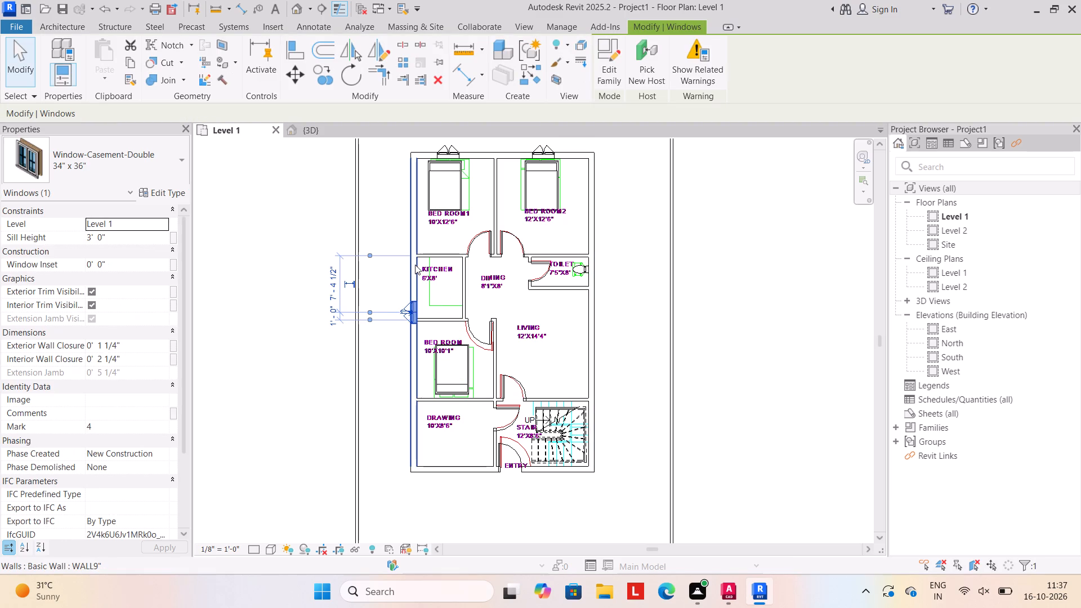
{"action": "key", "text": "Up"}
{"action": "key", "text": "Up"}
{"action": "key", "text": "Up"}
{"action": "key", "text": "Up"}
{"action": "key", "text": "Up"}
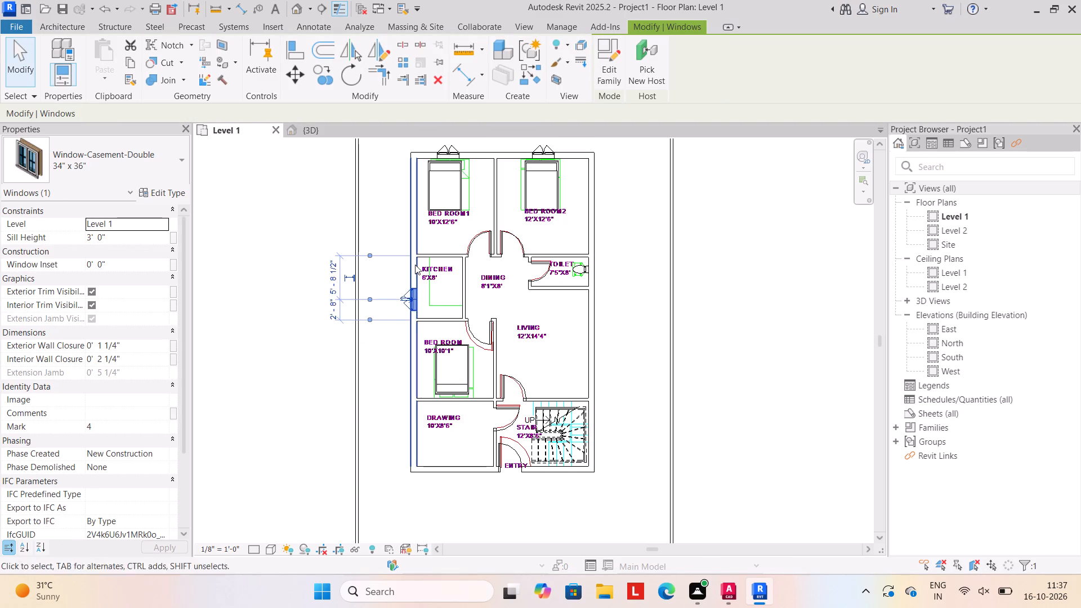
{"action": "key", "text": "Up"}
{"action": "key", "text": "Up"}
{"action": "key", "text": "Up"}
{"action": "key", "text": "Up"}
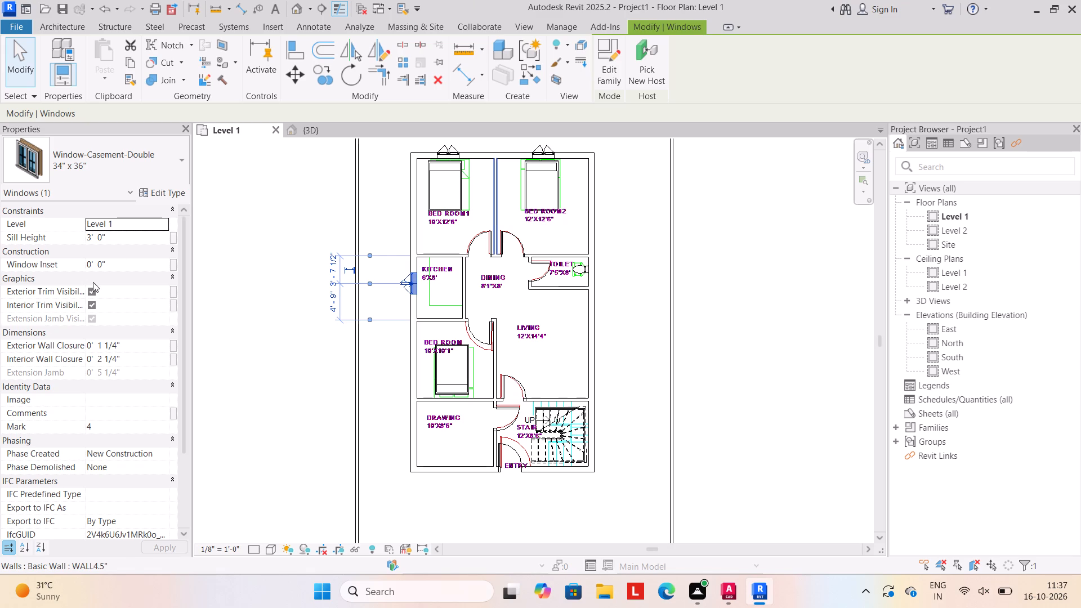
{"action": "left_click", "coordinate": [244, 227]}
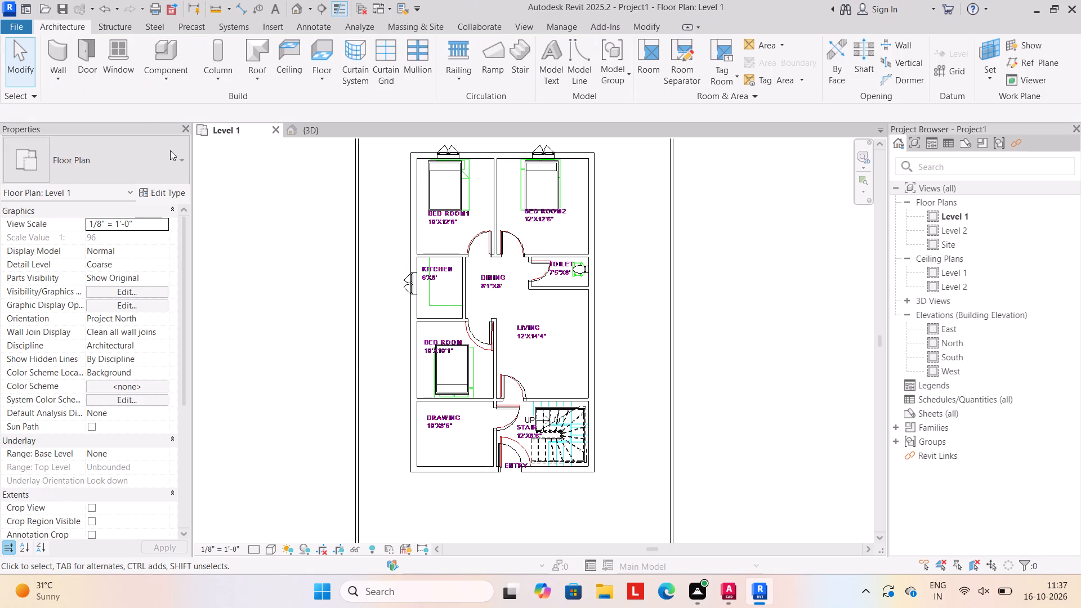
Place 34" x 36" double casement windows in the west walls of the 10'x10'1" bedroom and the drawing room.
{"action": "left_click", "coordinate": [120, 64]}
{"action": "left_click", "coordinate": [184, 159]}
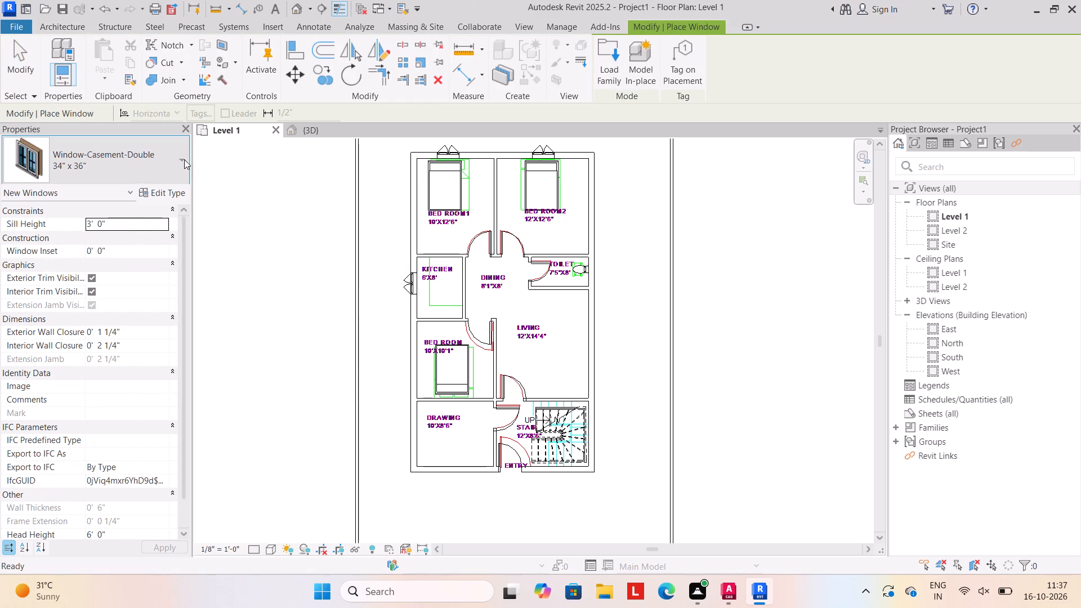
{"action": "left_click", "coordinate": [102, 360]}
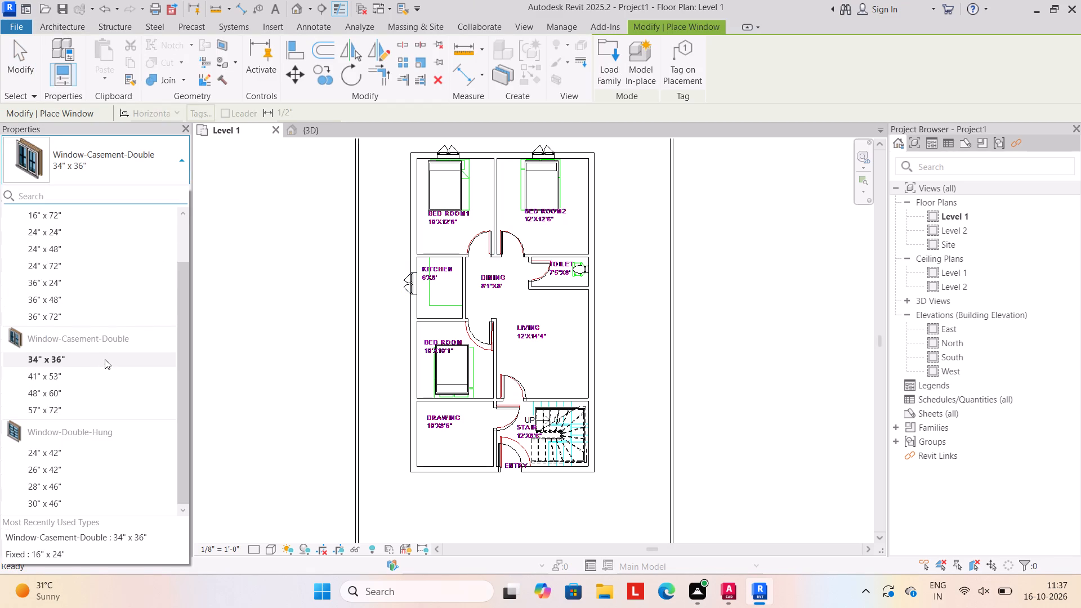
{"action": "left_click", "coordinate": [406, 353]}
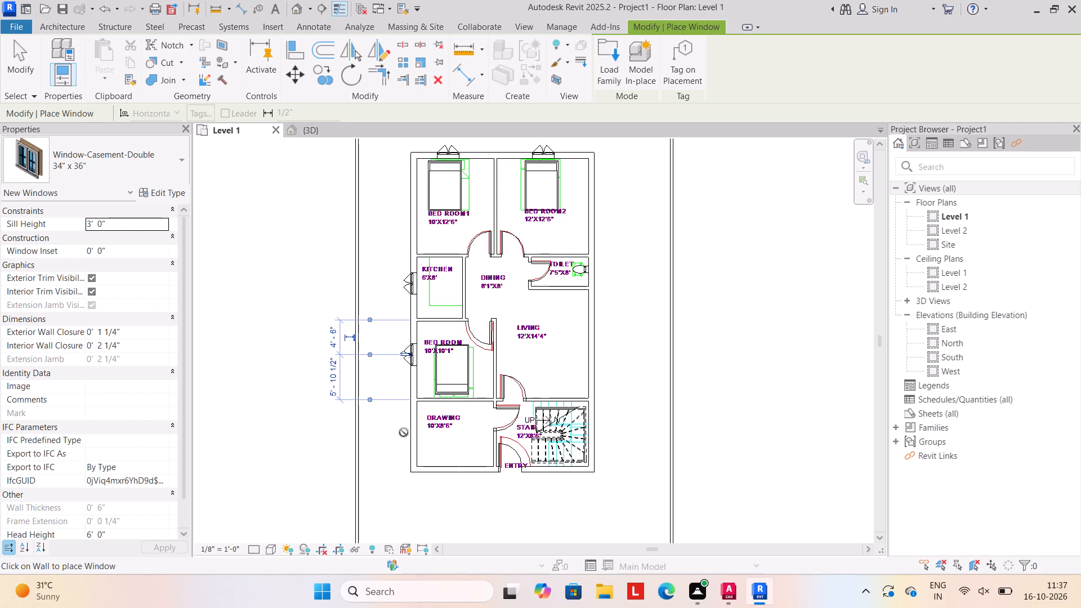
{"action": "left_click", "coordinate": [409, 431]}
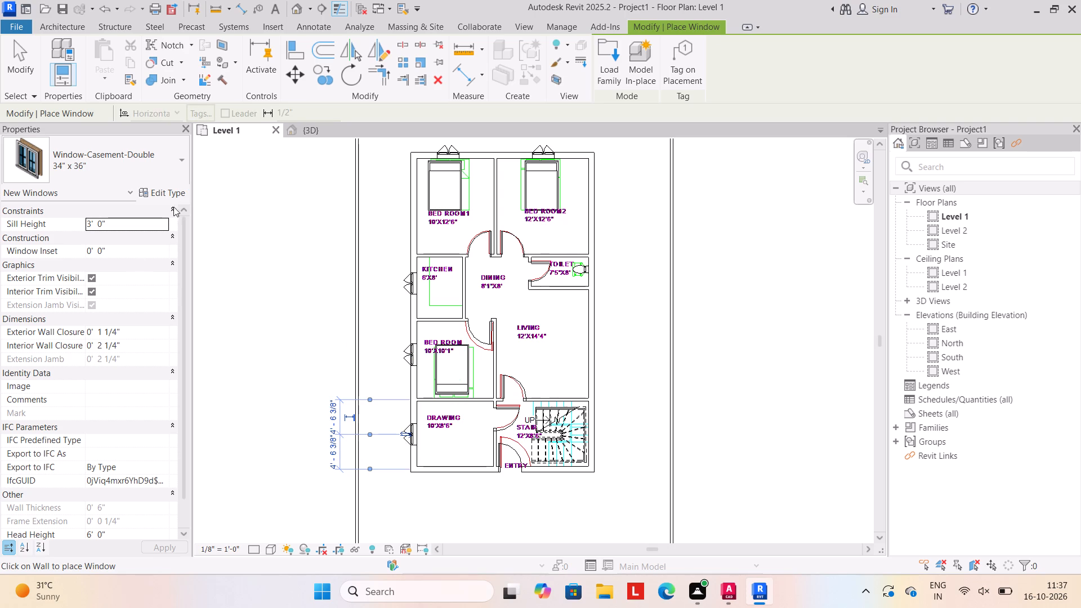
Place a Window-Casement-Double 57" x 72" window midway along the living room's east wall.
{"action": "left_click", "coordinate": [180, 162]}
{"action": "left_click_drag", "start_coordinate": [71, 417], "coordinate": [77, 417]}
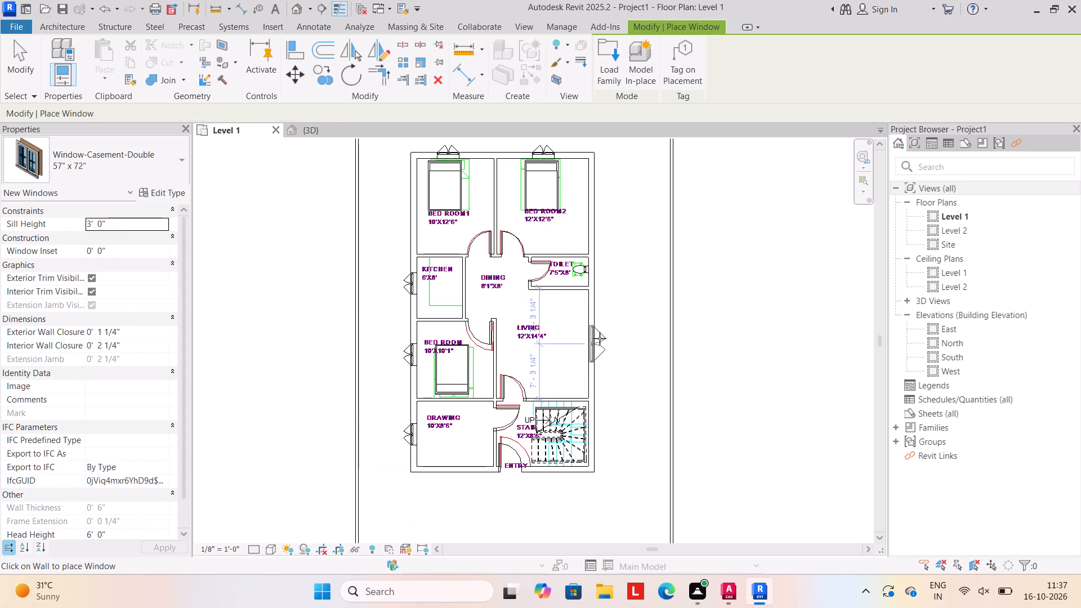
{"action": "left_click", "coordinate": [600, 338]}
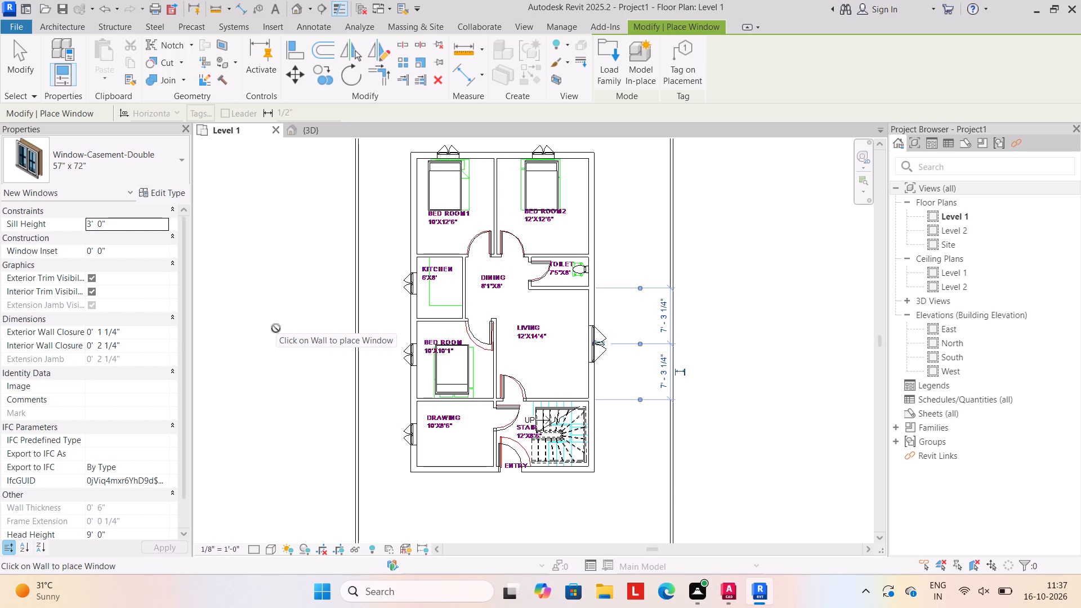
{"action": "key", "text": "Escape"}
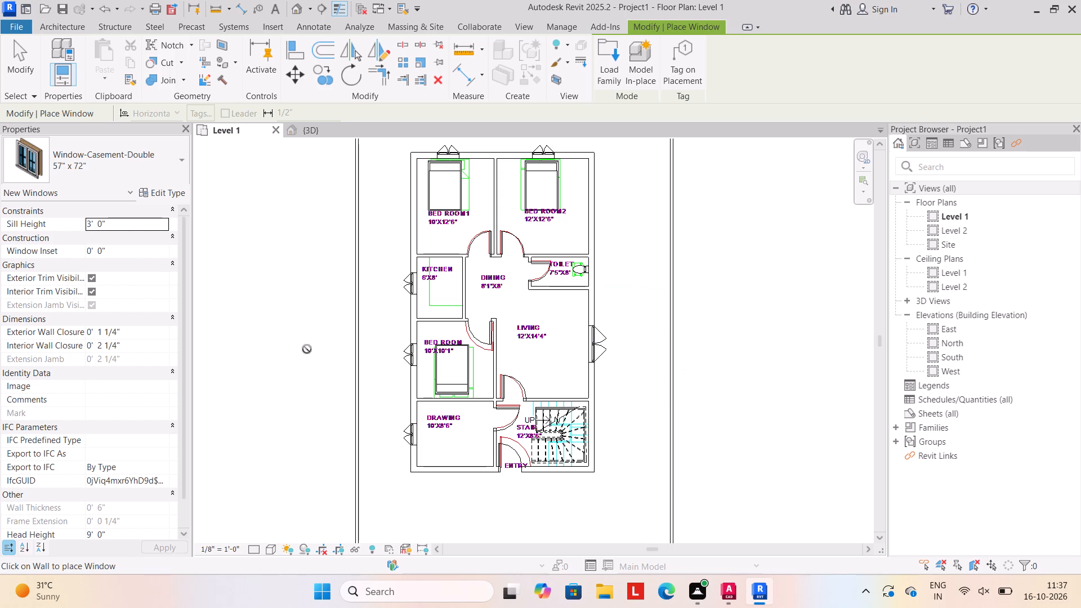
{"action": "key", "text": "Escape"}
{"action": "key", "text": "Escape"}
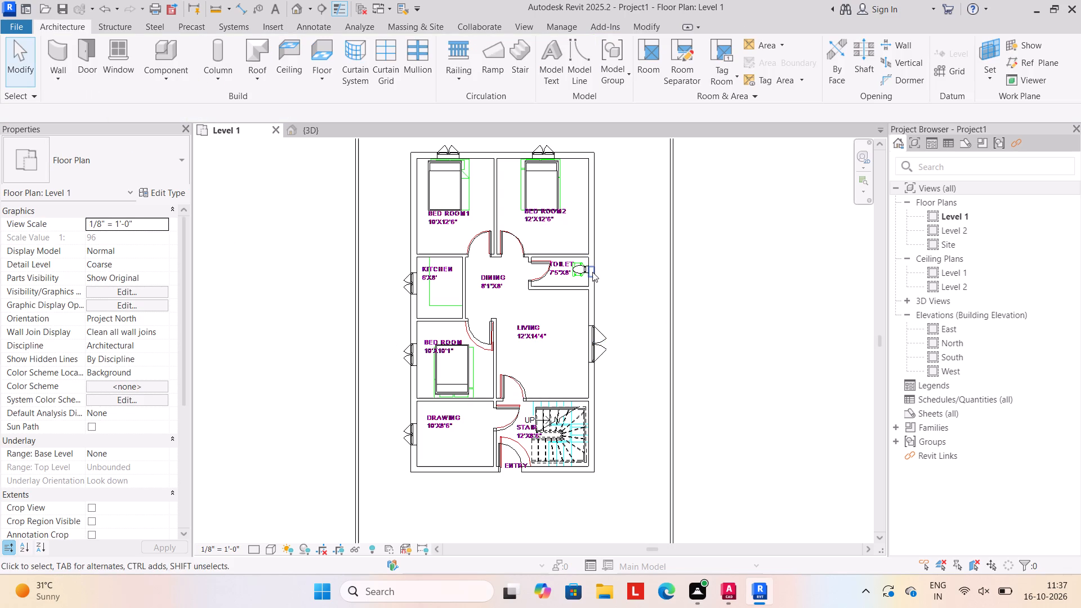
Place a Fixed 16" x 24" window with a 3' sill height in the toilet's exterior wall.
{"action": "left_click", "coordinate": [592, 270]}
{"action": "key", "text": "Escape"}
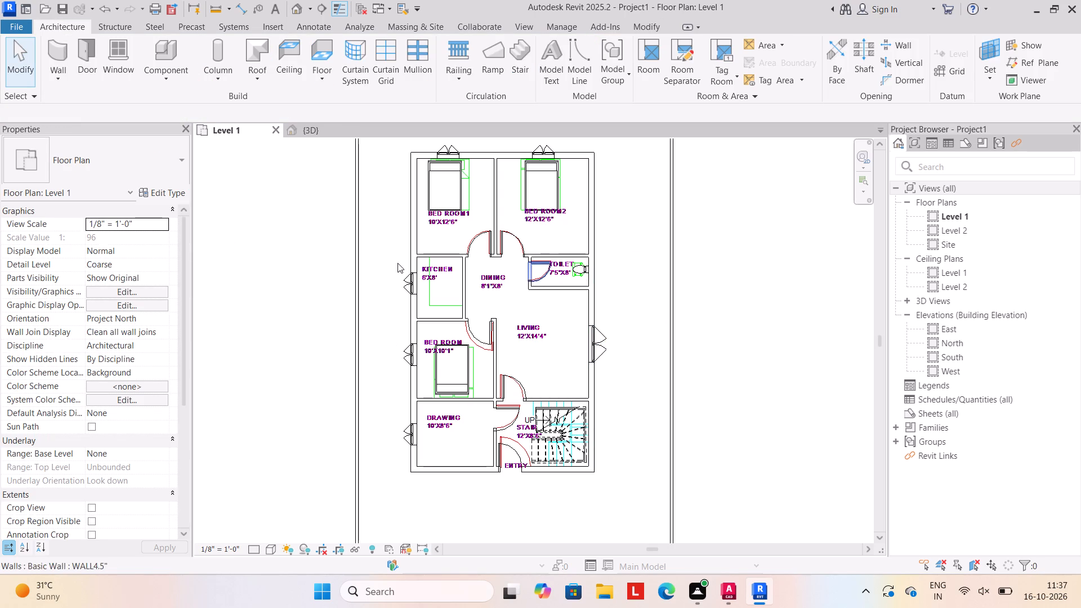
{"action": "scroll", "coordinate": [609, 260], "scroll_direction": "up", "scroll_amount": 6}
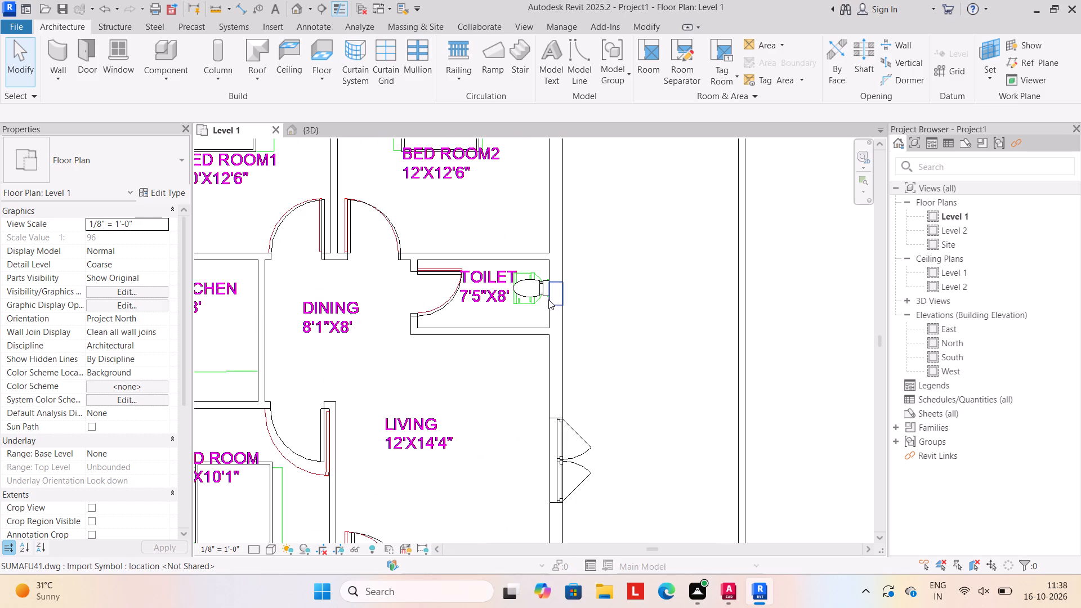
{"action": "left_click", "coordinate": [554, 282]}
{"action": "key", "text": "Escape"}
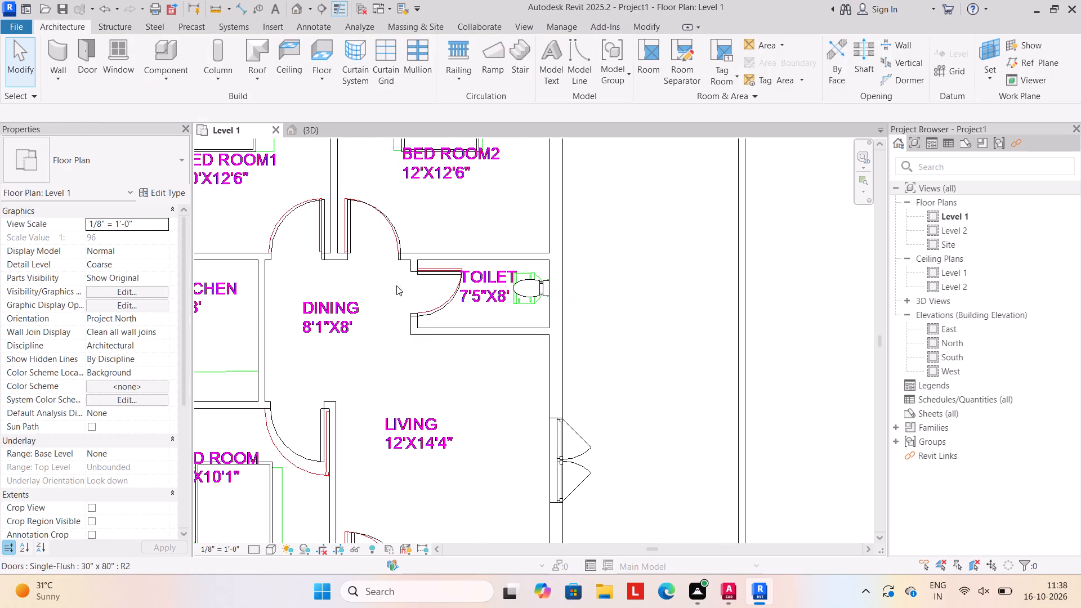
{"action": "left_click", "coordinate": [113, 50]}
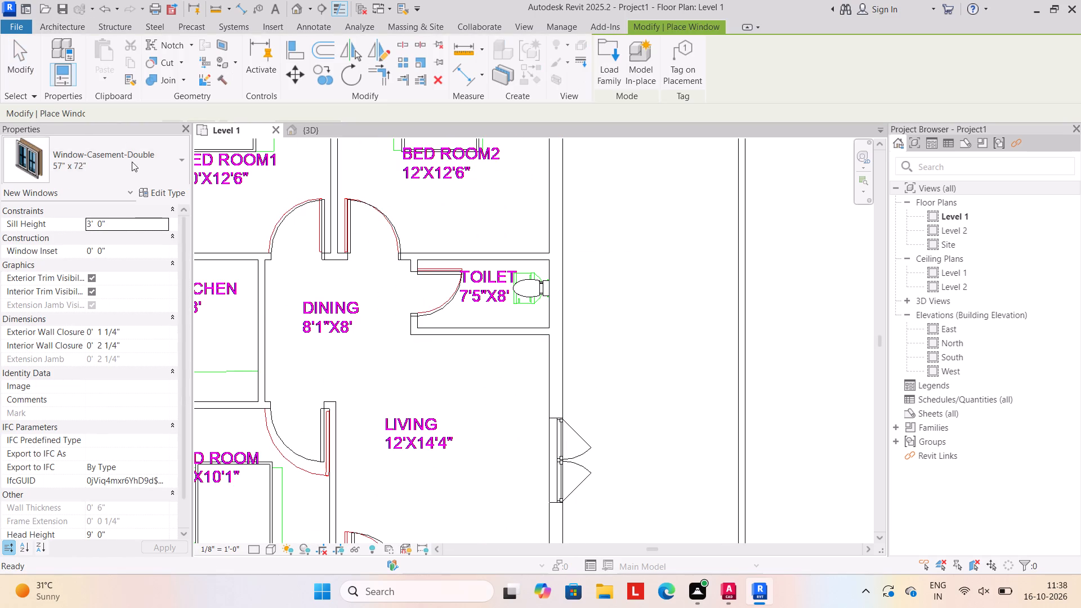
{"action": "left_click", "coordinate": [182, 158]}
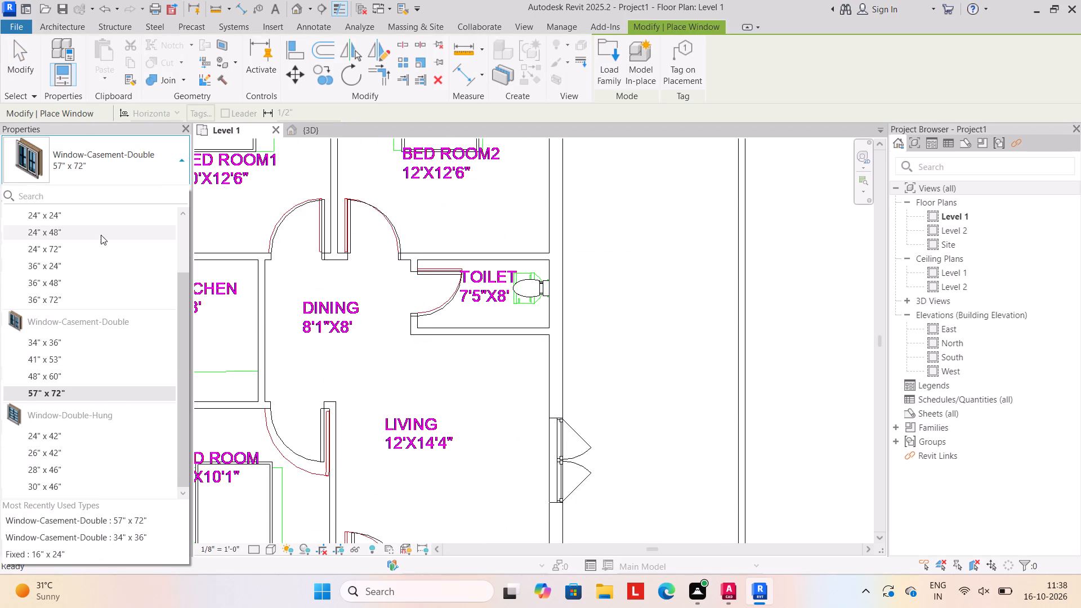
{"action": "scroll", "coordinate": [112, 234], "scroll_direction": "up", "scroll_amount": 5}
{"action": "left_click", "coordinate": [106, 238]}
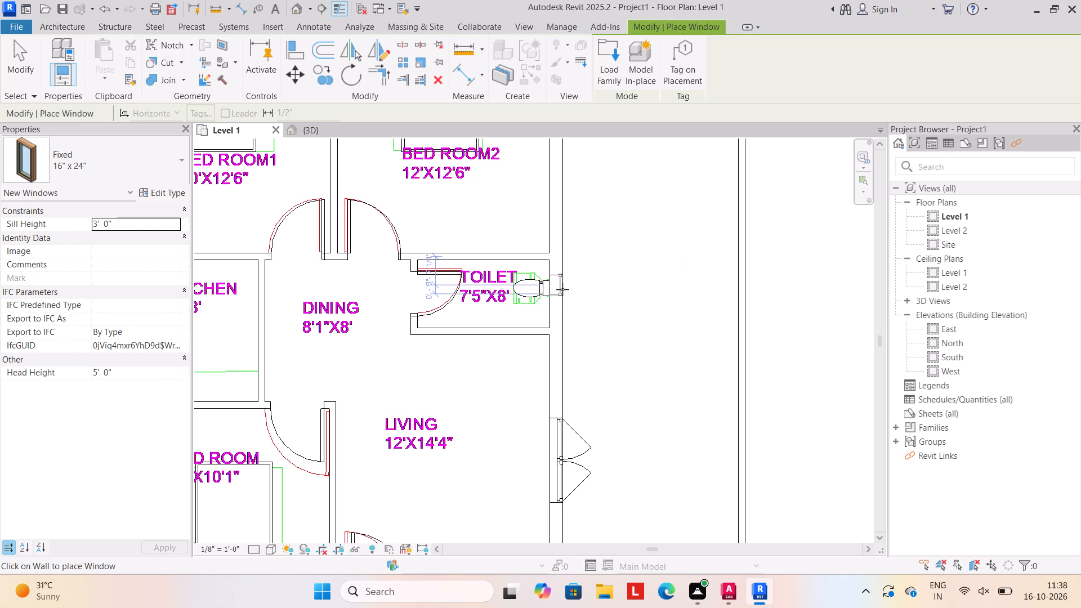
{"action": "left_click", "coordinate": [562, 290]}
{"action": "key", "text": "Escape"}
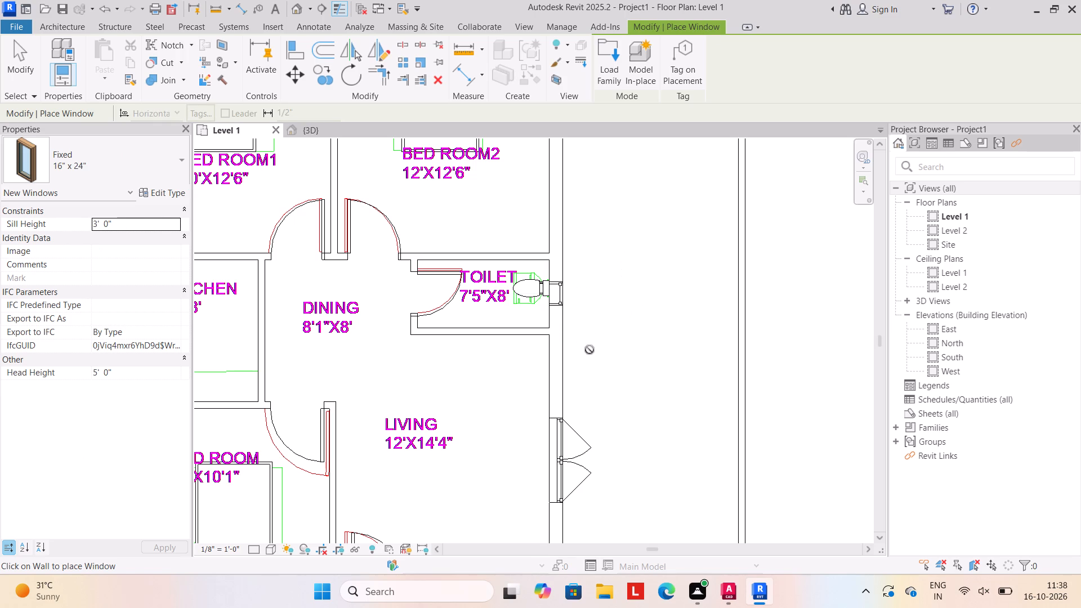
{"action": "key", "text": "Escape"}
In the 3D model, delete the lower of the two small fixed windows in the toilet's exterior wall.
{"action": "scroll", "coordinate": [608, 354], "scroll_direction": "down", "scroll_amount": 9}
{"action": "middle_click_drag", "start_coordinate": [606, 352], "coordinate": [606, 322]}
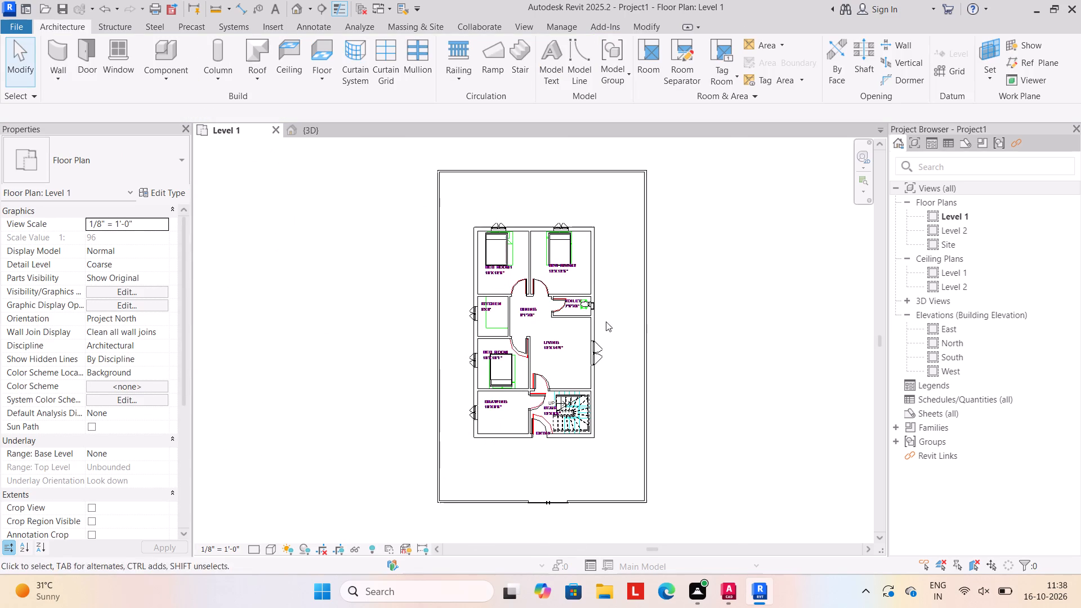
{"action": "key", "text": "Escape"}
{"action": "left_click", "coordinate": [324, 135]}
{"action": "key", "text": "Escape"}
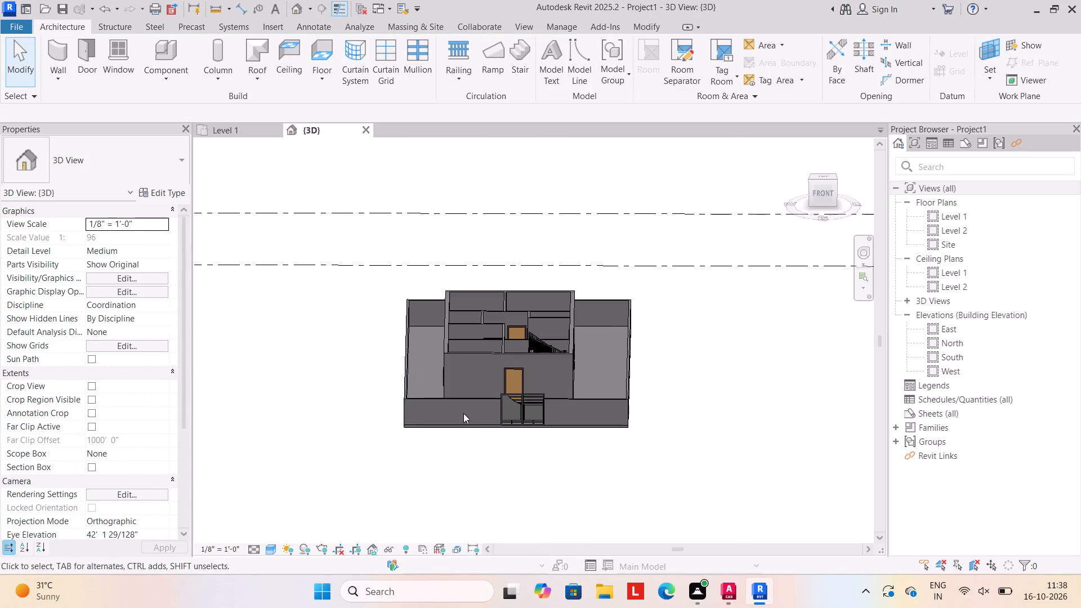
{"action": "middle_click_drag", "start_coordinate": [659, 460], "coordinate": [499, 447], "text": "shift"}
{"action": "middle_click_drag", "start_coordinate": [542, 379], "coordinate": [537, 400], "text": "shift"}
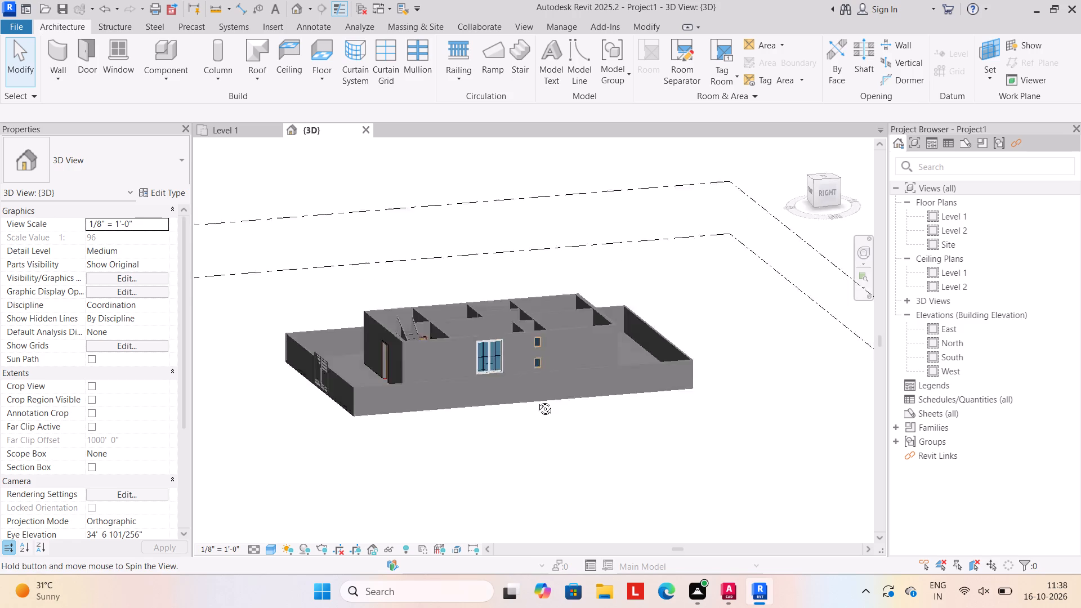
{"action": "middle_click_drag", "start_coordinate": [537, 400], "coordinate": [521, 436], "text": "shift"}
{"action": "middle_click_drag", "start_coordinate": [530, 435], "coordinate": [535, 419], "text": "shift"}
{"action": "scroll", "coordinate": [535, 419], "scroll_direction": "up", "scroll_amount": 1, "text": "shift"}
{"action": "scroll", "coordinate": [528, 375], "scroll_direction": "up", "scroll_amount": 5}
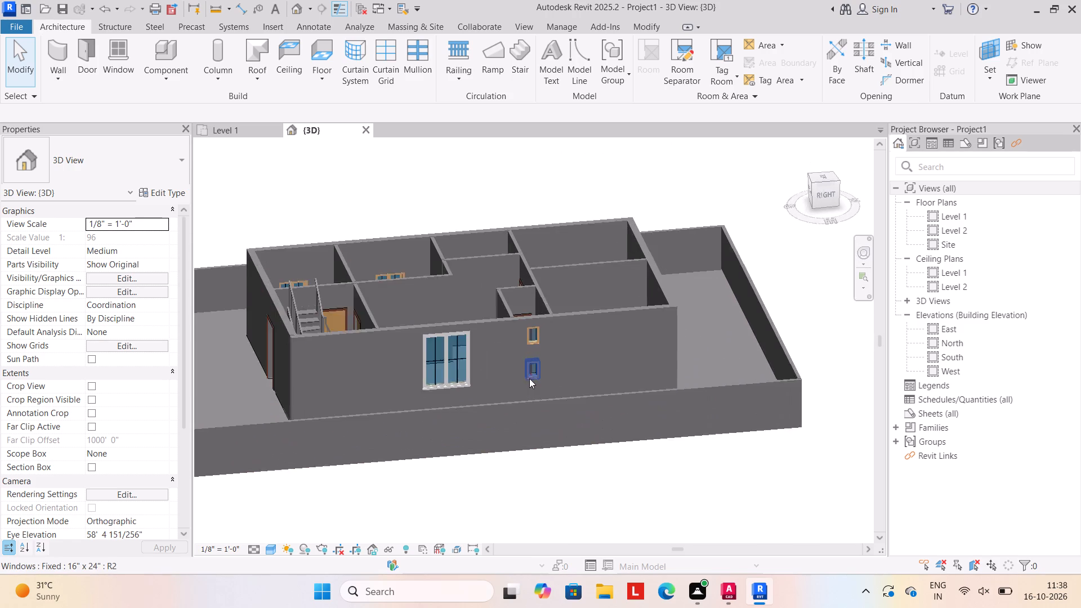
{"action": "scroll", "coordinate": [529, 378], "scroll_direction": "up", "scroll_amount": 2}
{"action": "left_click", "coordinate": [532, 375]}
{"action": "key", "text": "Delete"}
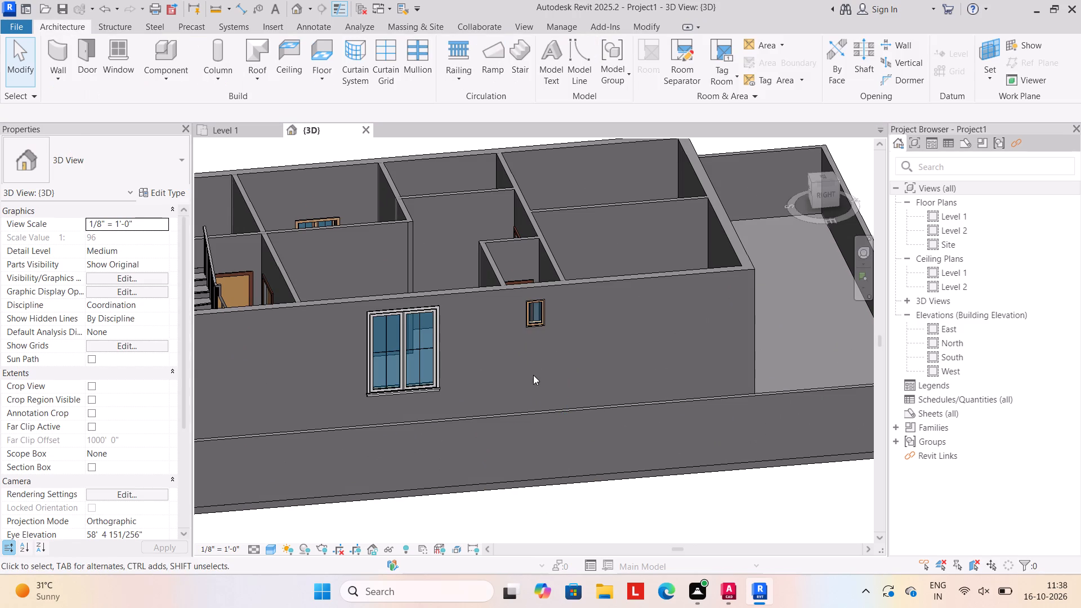
Examine the house's windows, front entrance and boundary wall from several angles in the 3D model.
{"action": "scroll", "coordinate": [684, 452], "scroll_direction": "down", "scroll_amount": 4}
{"action": "scroll", "coordinate": [717, 391], "scroll_direction": "down", "scroll_amount": 3}
{"action": "middle_click_drag", "start_coordinate": [698, 415], "coordinate": [793, 431], "text": "shift"}
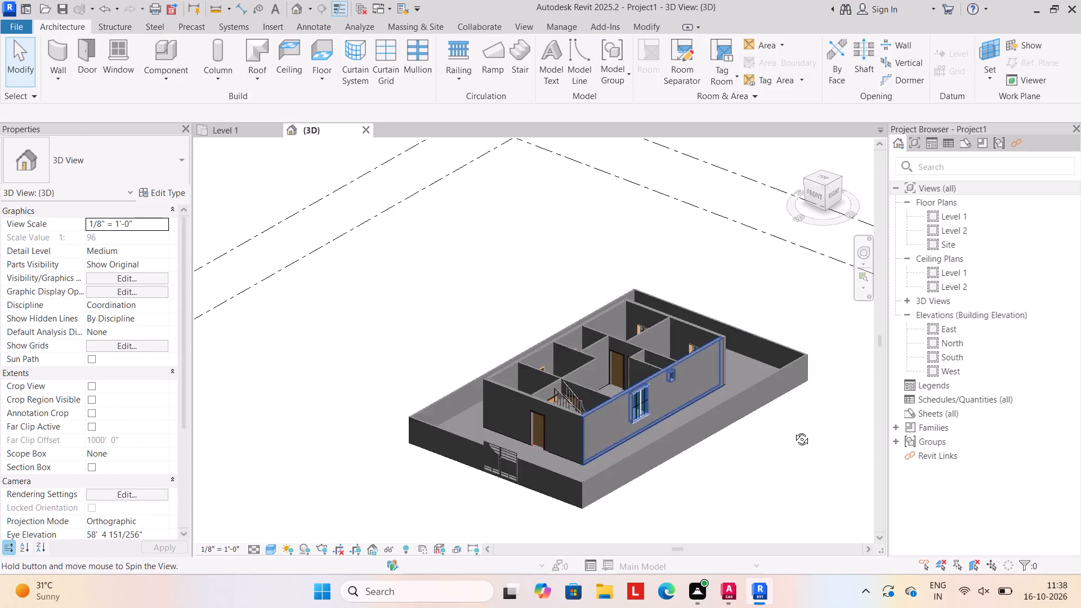
{"action": "middle_click_drag", "start_coordinate": [793, 431], "coordinate": [799, 432], "text": "shift"}
{"action": "middle_click_drag", "start_coordinate": [752, 459], "coordinate": [834, 431], "text": "shift"}
{"action": "middle_click_drag", "start_coordinate": [835, 399], "coordinate": [840, 362]}
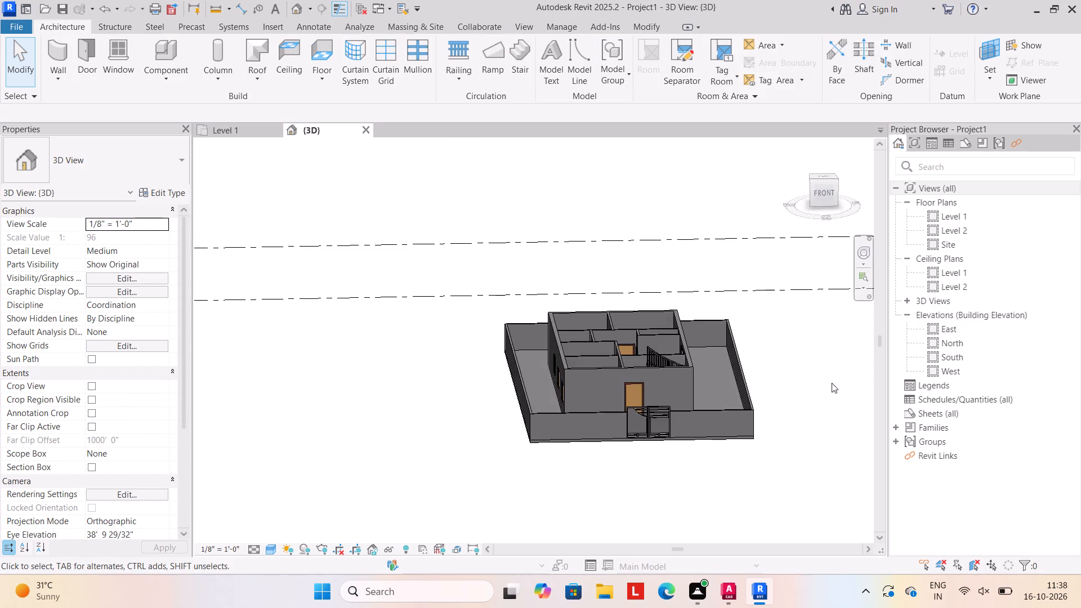
{"action": "middle_click_drag", "start_coordinate": [833, 398], "coordinate": [807, 357], "text": "shift"}
{"action": "scroll", "coordinate": [679, 418], "scroll_direction": "up", "scroll_amount": 1, "text": "shift"}
{"action": "middle_click_drag", "start_coordinate": [703, 436], "coordinate": [709, 466], "text": "shift"}
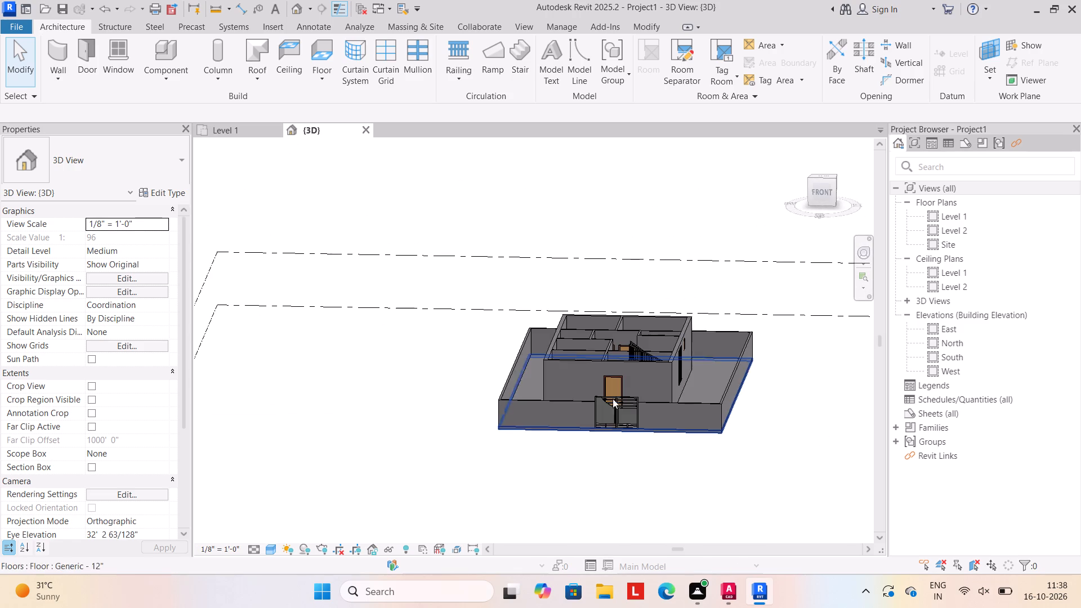
On the Level 1 plan, create a flat rectangular footprint roof, without defined slopes, offset 2' beyond the house's exterior walls.
{"action": "left_click", "coordinate": [237, 132]}
{"action": "scroll", "coordinate": [388, 308], "scroll_direction": "down", "scroll_amount": 2}
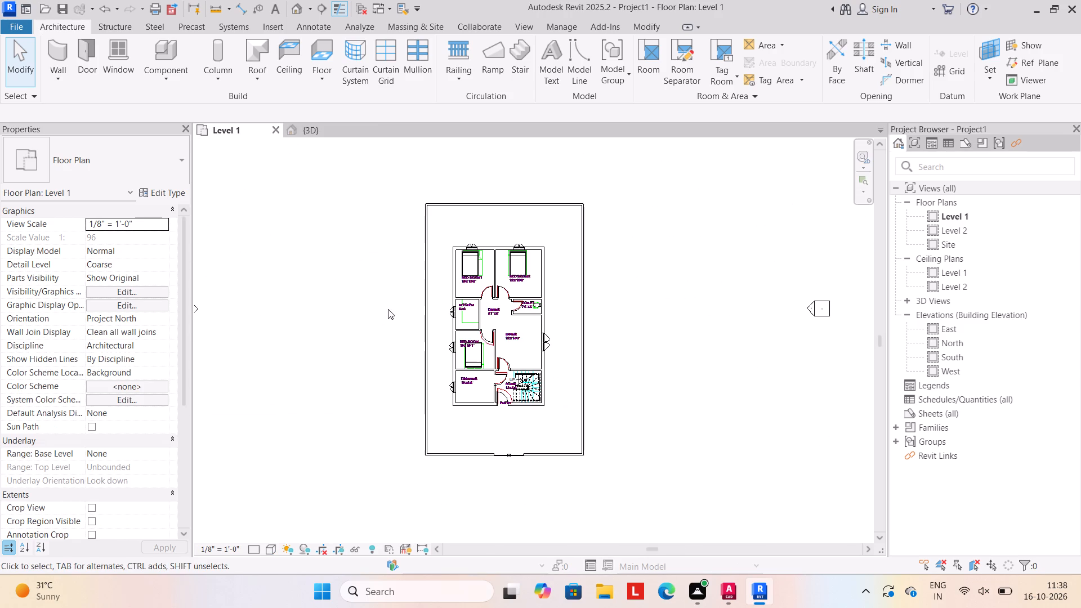
{"action": "left_click", "coordinate": [255, 83]}
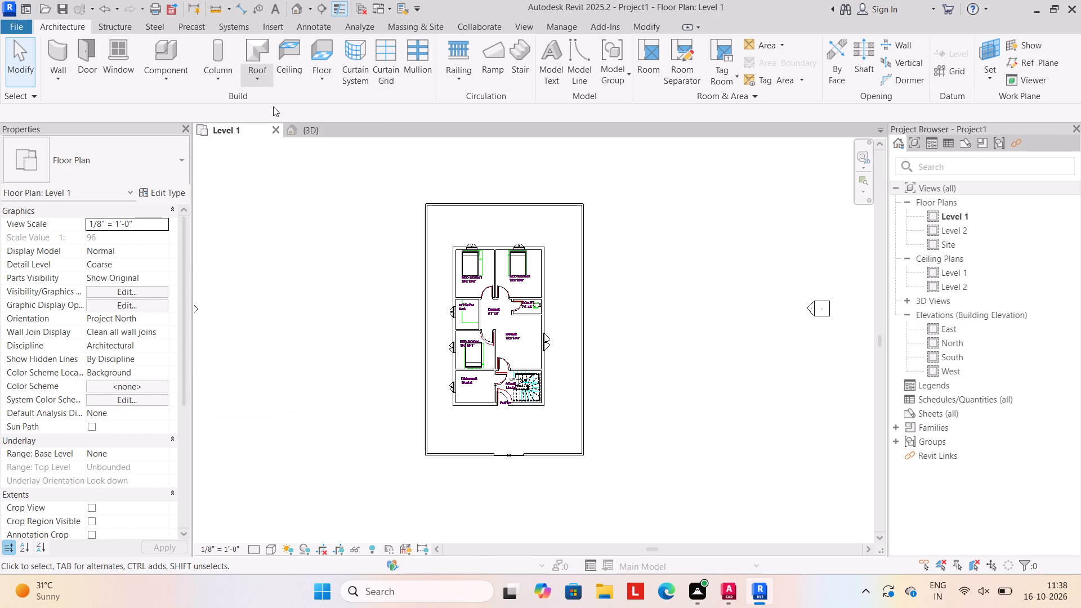
{"action": "left_click", "coordinate": [279, 104]}
{"action": "left_click", "coordinate": [532, 327]}
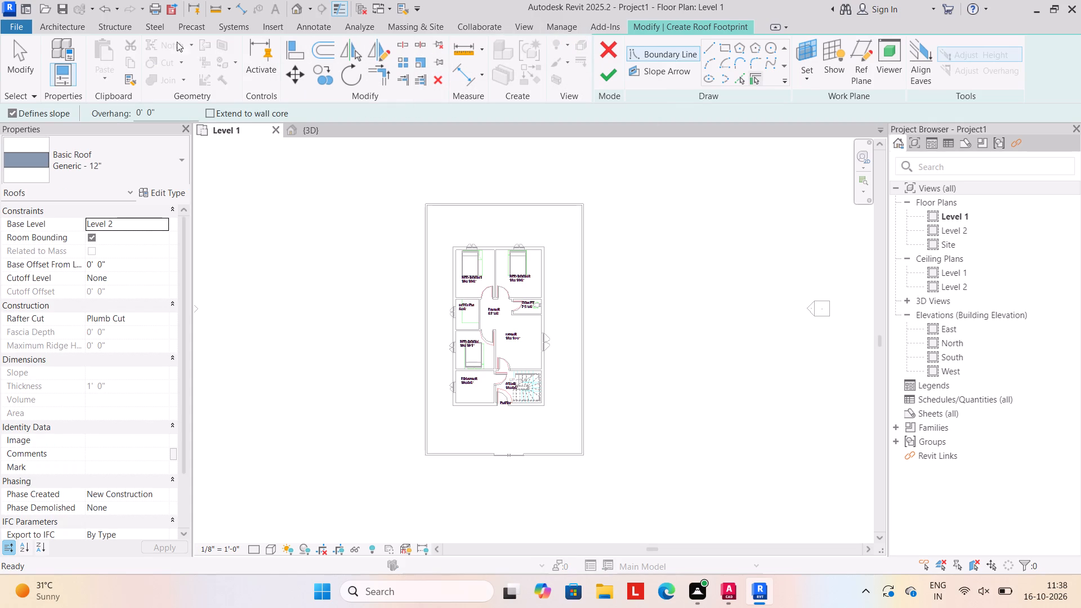
{"action": "left_click", "coordinate": [8, 113]}
{"action": "left_click", "coordinate": [728, 48]}
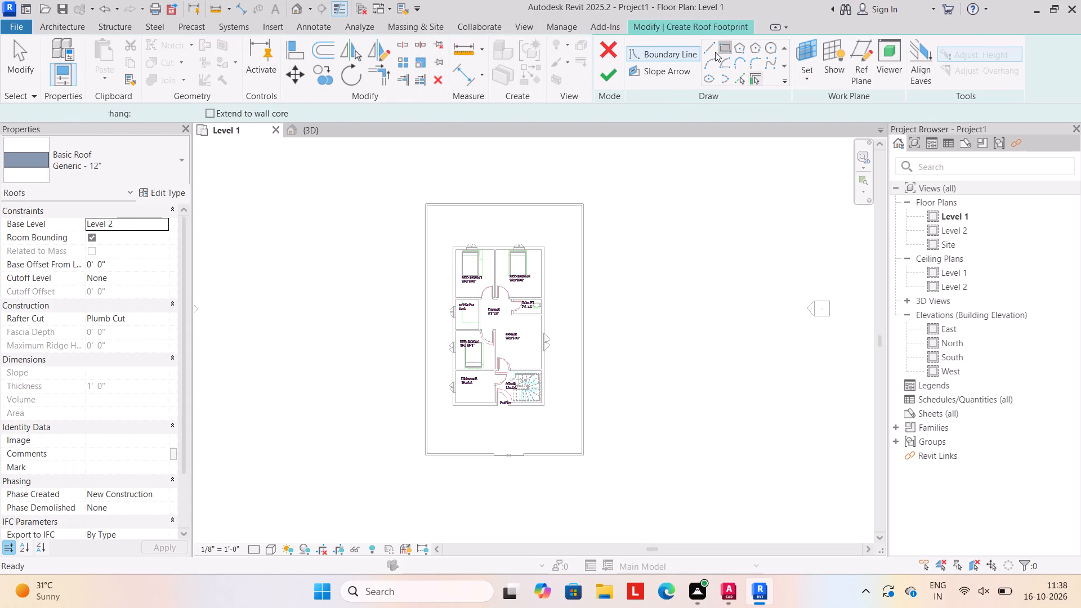
{"action": "left_click", "coordinate": [196, 111]}
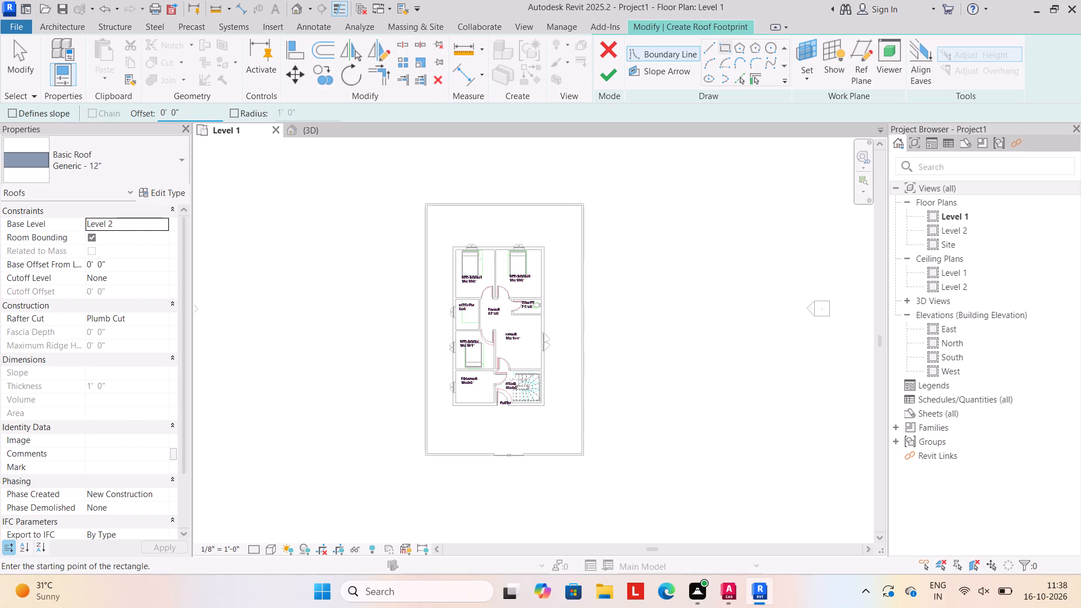
{"action": "key", "text": "BackSpace"}
{"action": "key", "text": "BackSpace"}
{"action": "key", "text": "BackSpace"}
{"action": "key", "text": "BackSpace"}
{"action": "key", "text": "BackSpace"}
{"action": "key", "text": "BackSpace"}
{"action": "key", "text": "BackSpace"}
{"action": "key", "text": "BackSpace"}
{"action": "key", "text": "BackSpace"}
{"action": "key", "text": "BackSpace"}
{"action": "key", "text": "BackSpace"}
{"action": "type", "text": "2'"}
{"action": "key", "text": "Return"}
{"action": "scroll", "coordinate": [498, 309], "scroll_direction": "up", "scroll_amount": 5}
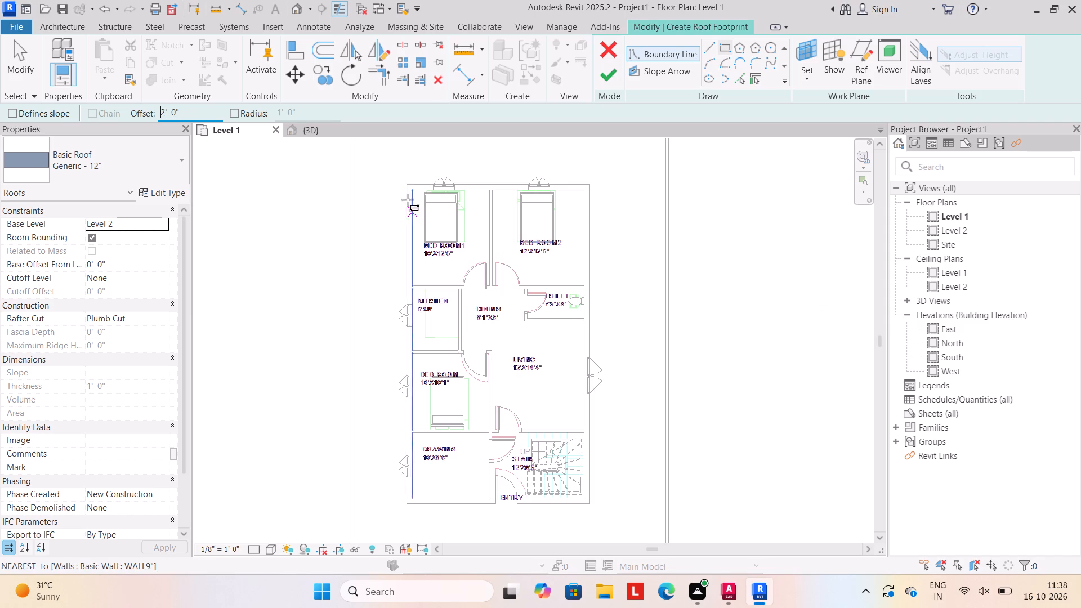
{"action": "left_click_drag", "start_coordinate": [407, 184], "coordinate": [416, 190]}
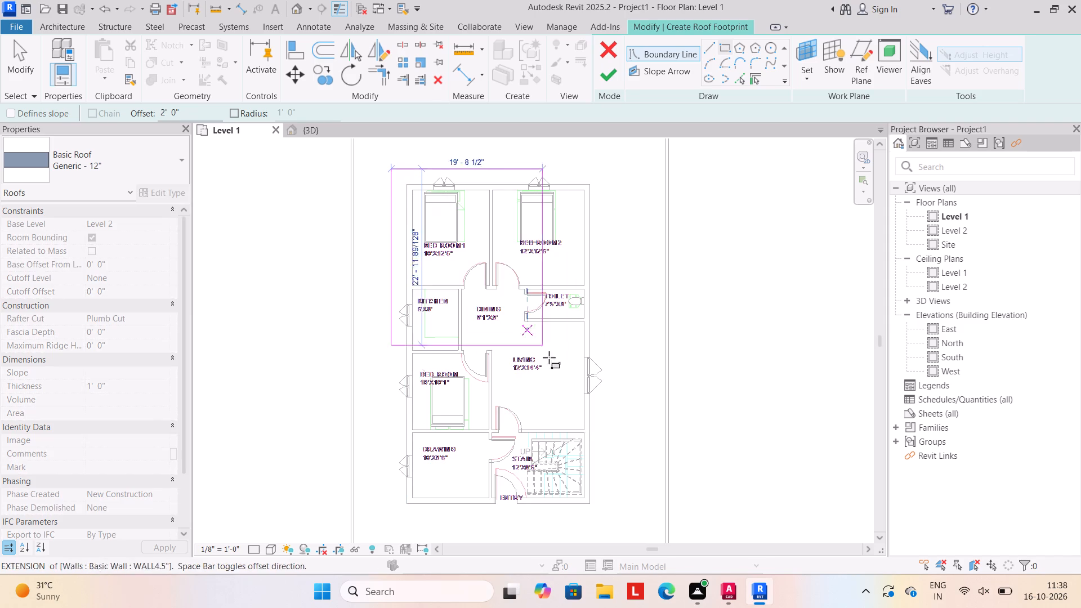
{"action": "left_click_drag", "start_coordinate": [593, 504], "coordinate": [598, 497]}
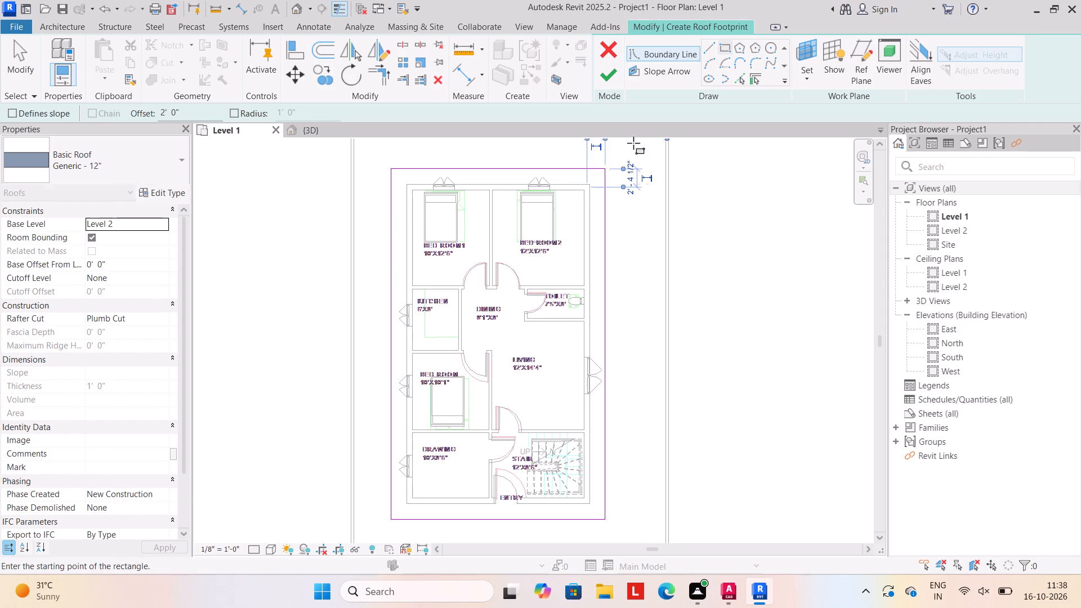
{"action": "left_click", "coordinate": [607, 72]}
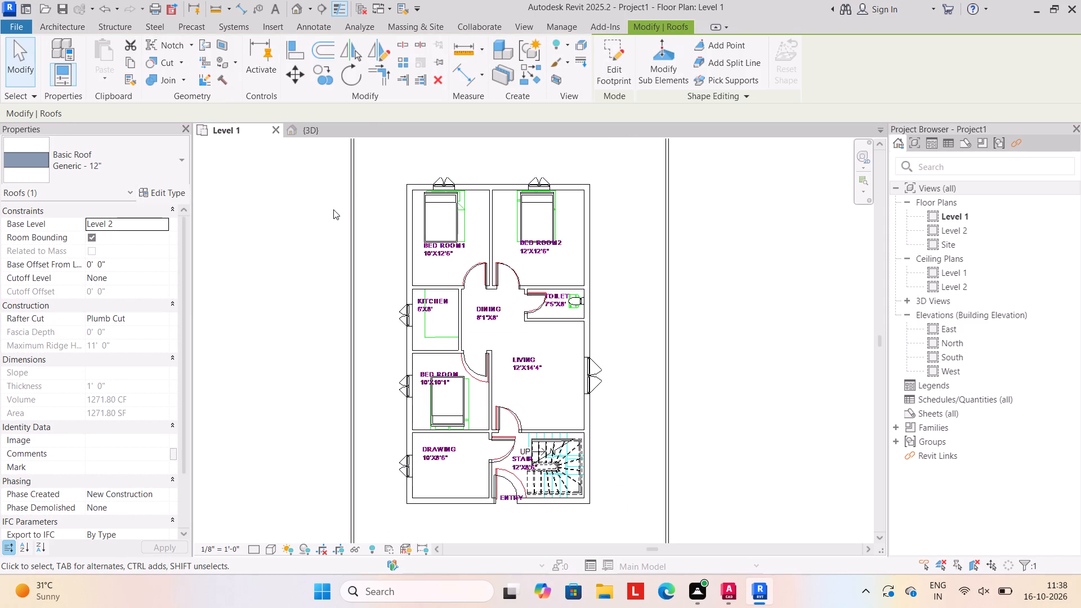
In the 3D model, set the structure layer thickness of the Generic - 12" roof type to 6".
{"action": "left_click", "coordinate": [321, 133]}
{"action": "left_click", "coordinate": [347, 413]}
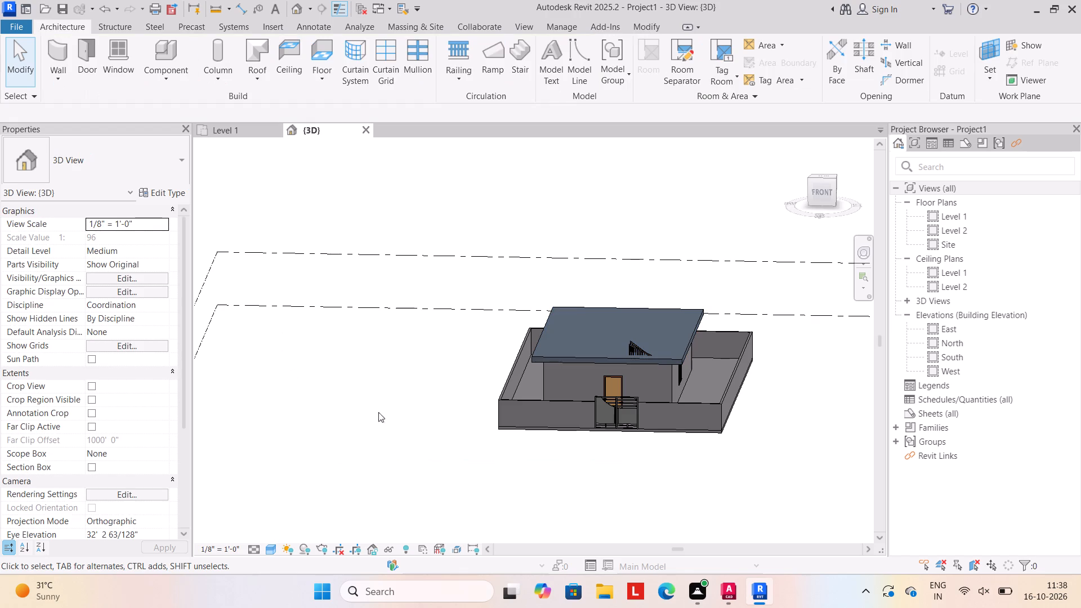
{"action": "middle_click_drag", "start_coordinate": [503, 478], "coordinate": [483, 518], "text": "shift"}
{"action": "left_click", "coordinate": [570, 382]}
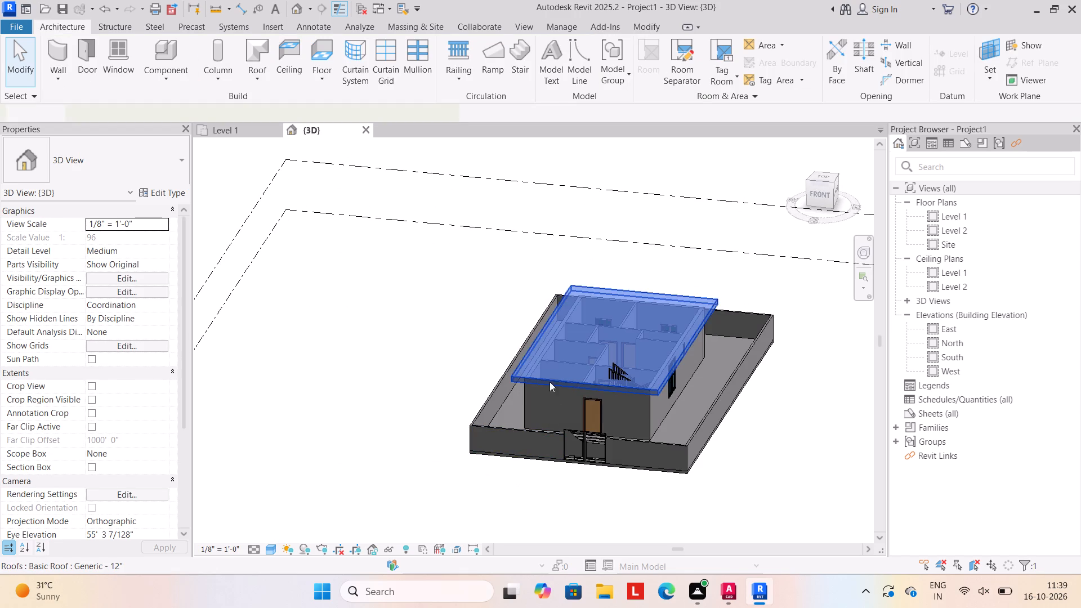
{"action": "left_click", "coordinate": [174, 193]}
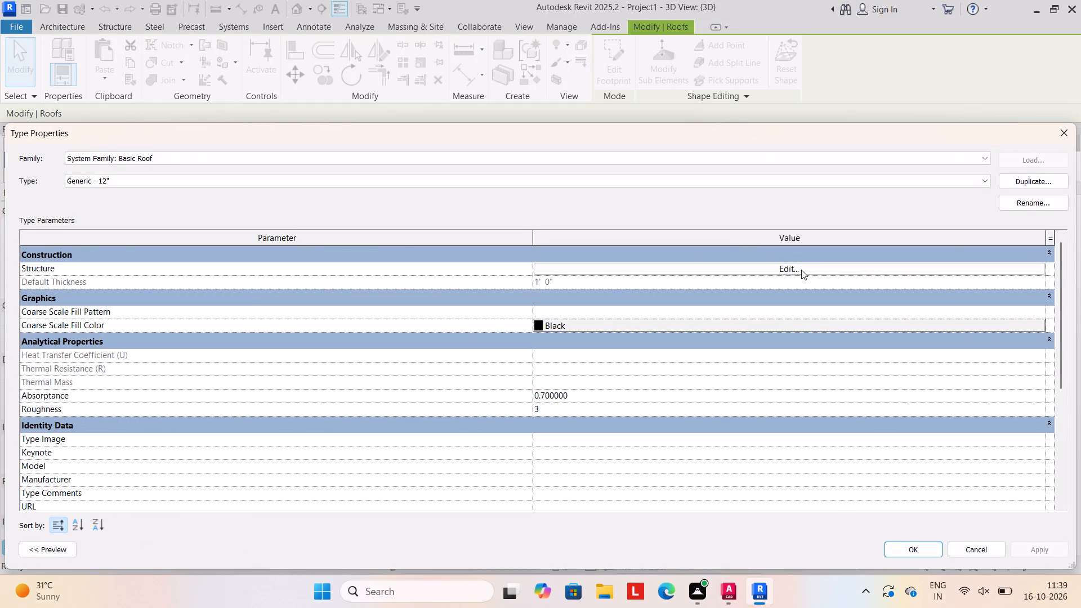
{"action": "left_click", "coordinate": [801, 270]}
{"action": "left_click", "coordinate": [565, 261]}
{"action": "type", "text": "6\""}
{"action": "key", "text": "Return"}
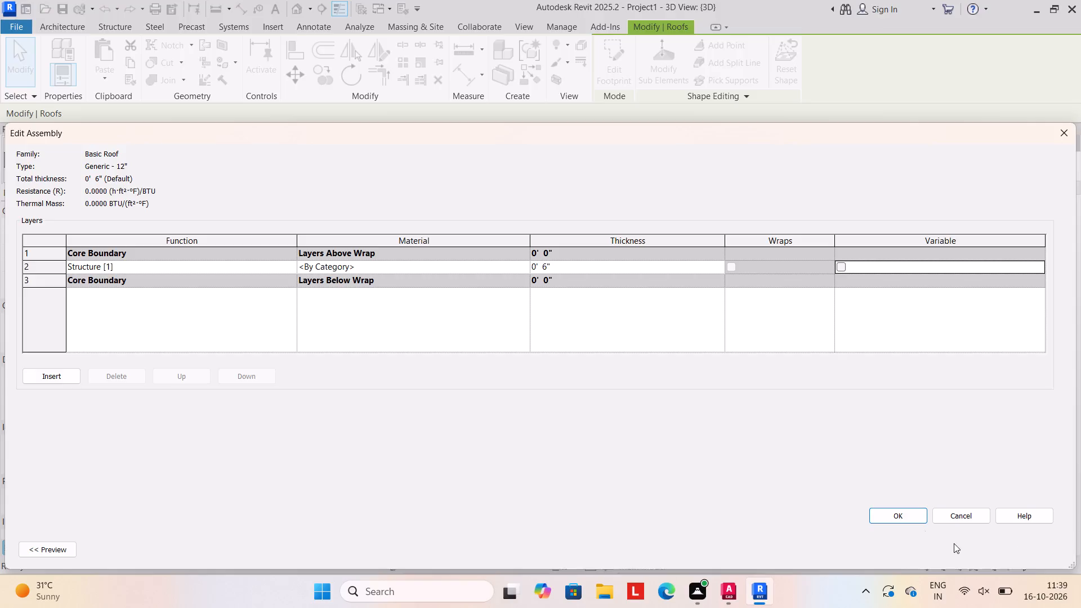
{"action": "left_click_drag", "start_coordinate": [888, 515], "coordinate": [894, 515]}
{"action": "left_click", "coordinate": [1046, 548]}
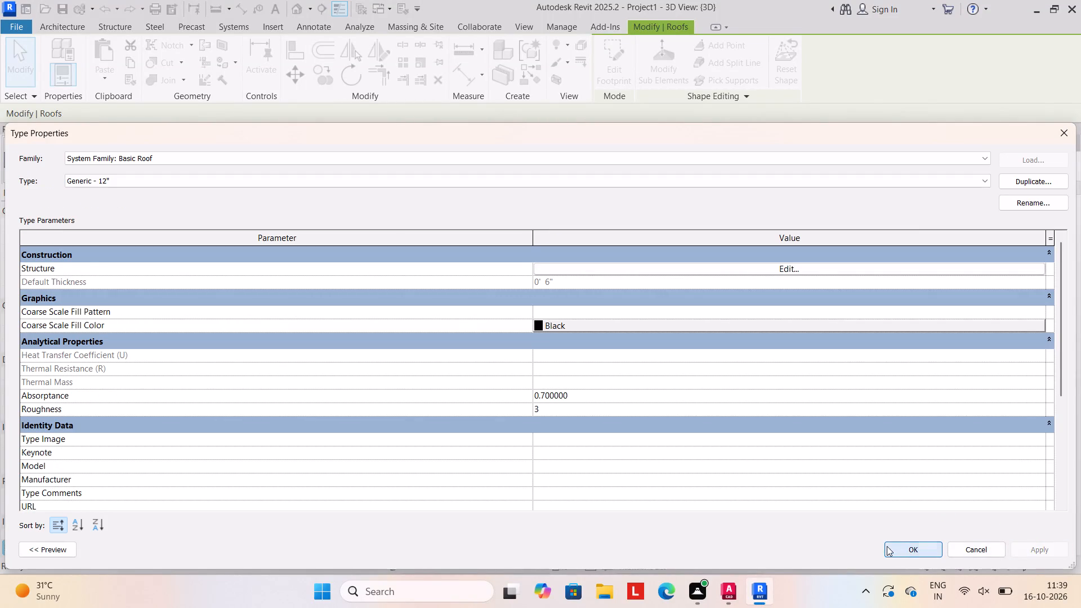
{"action": "left_click", "coordinate": [887, 546]}
{"action": "left_click", "coordinate": [410, 419]}
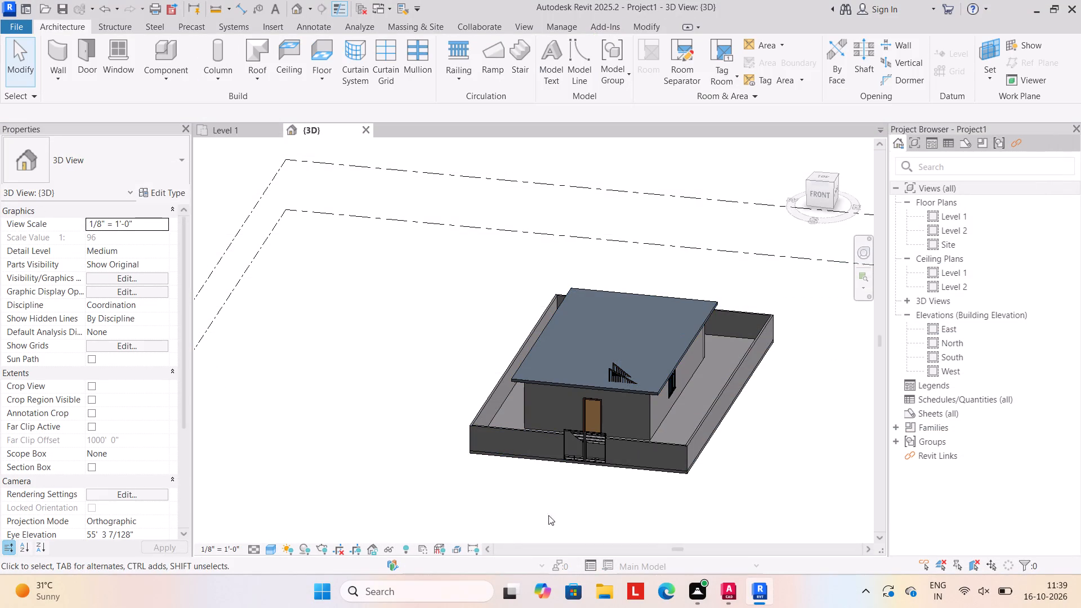
On the Level 1 plan, create a rectangular shaft opening around the stair with its base constraint at Level 2.
{"action": "middle_click_drag", "start_coordinate": [553, 522], "coordinate": [582, 470], "text": "shift"}
{"action": "middle_click_drag", "start_coordinate": [686, 453], "coordinate": [661, 516]}
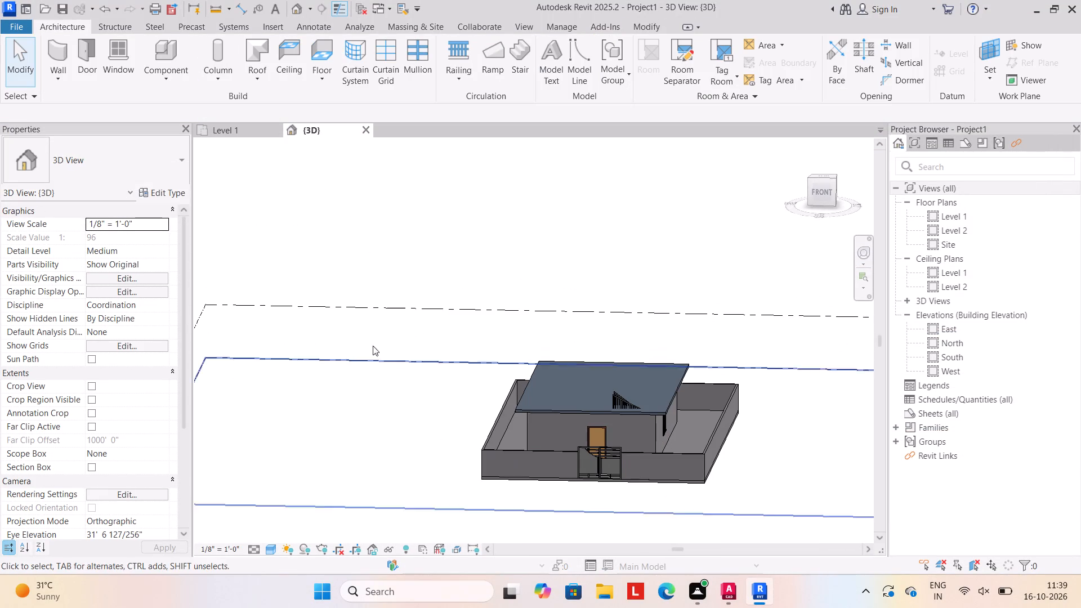
{"action": "left_click", "coordinate": [238, 124]}
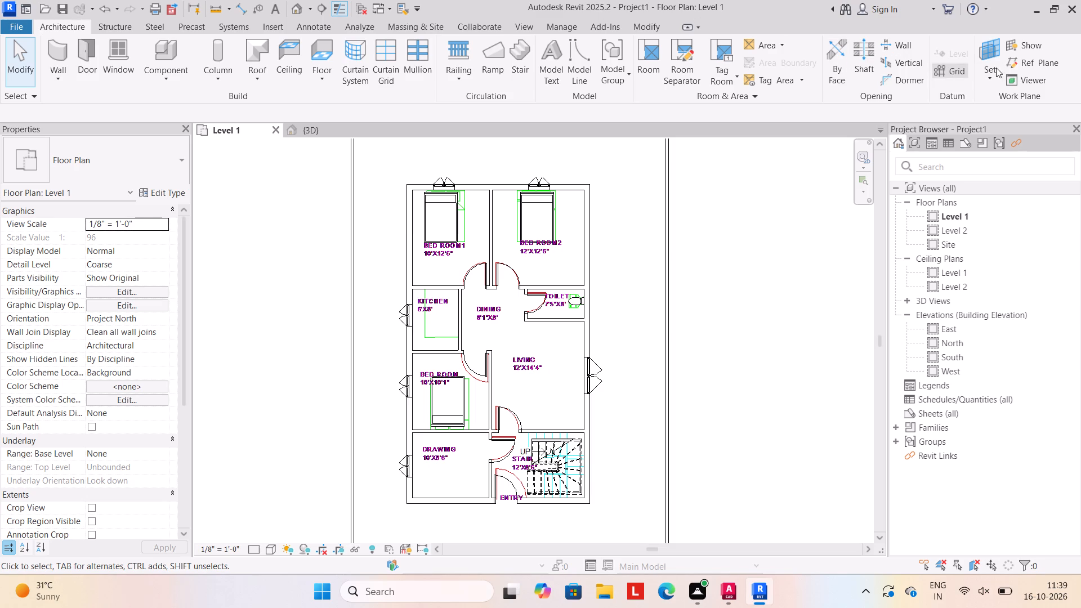
{"action": "left_click", "coordinate": [861, 52]}
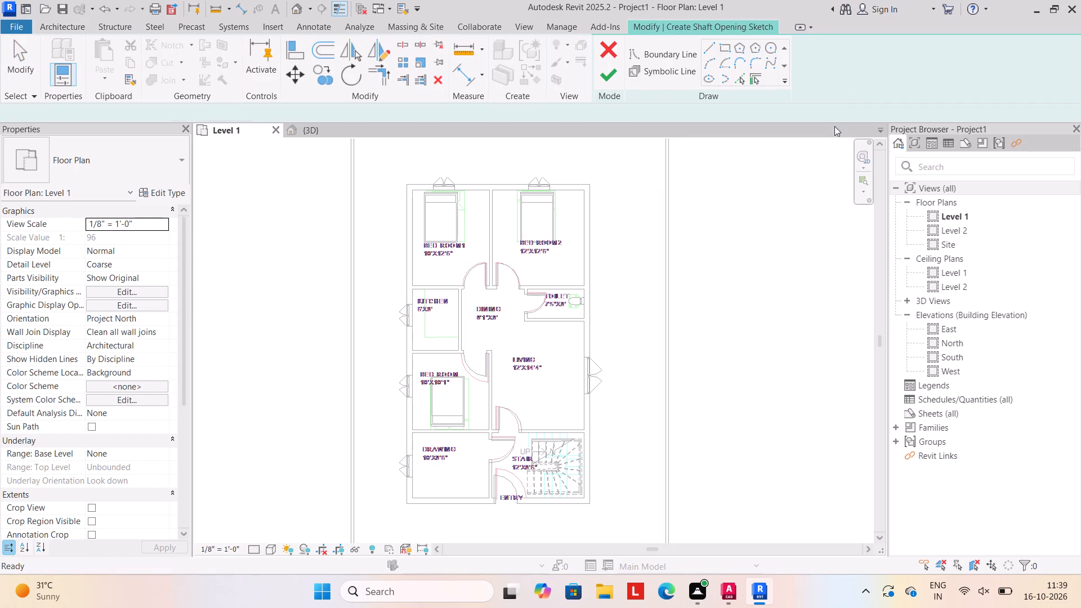
{"action": "left_click", "coordinate": [175, 226]}
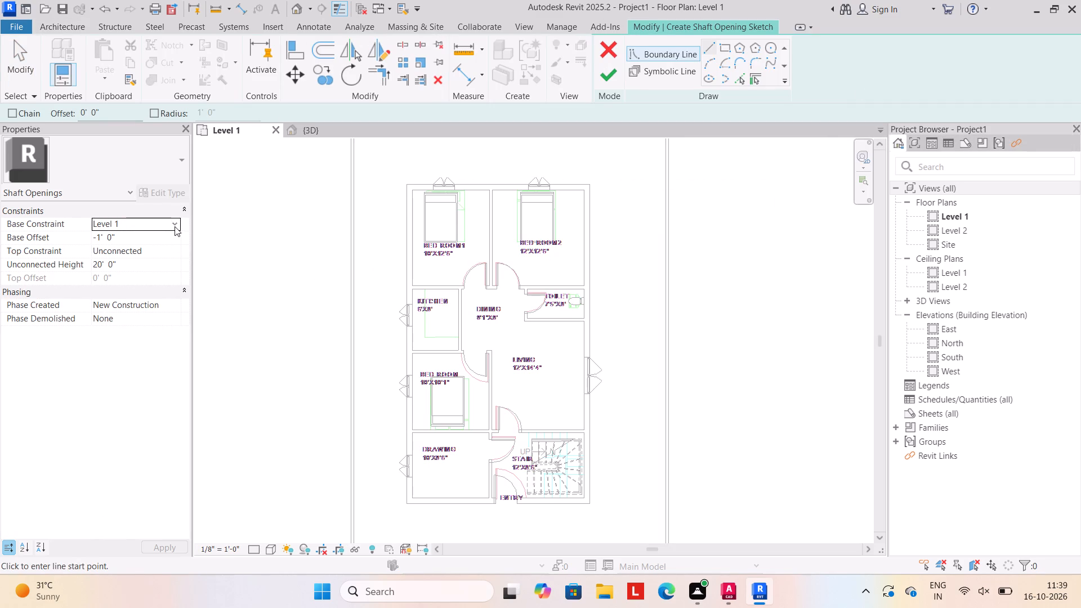
{"action": "left_click", "coordinate": [158, 252]}
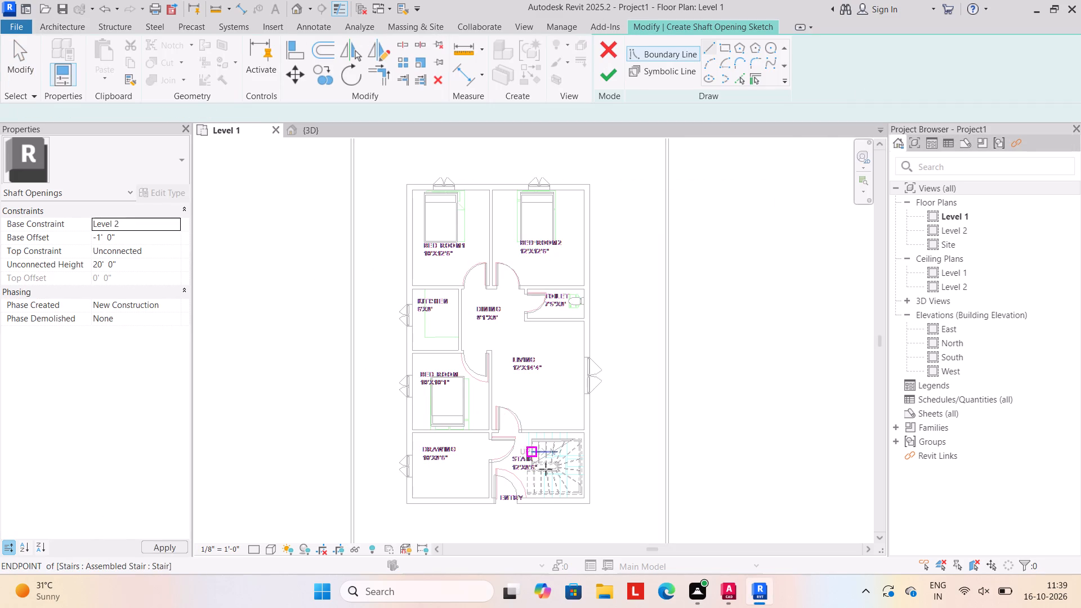
{"action": "scroll", "coordinate": [547, 473], "scroll_direction": "up", "scroll_amount": 5}
{"action": "middle_click_drag", "start_coordinate": [535, 454], "coordinate": [536, 373]}
{"action": "scroll", "coordinate": [535, 380], "scroll_direction": "up", "scroll_amount": 3}
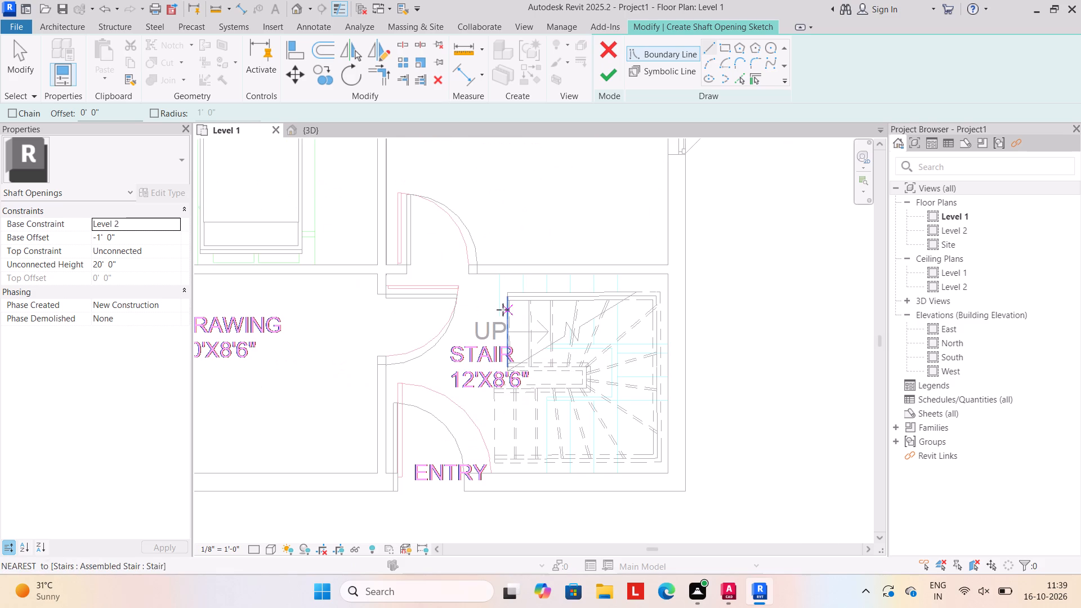
{"action": "left_click_drag", "start_coordinate": [511, 297], "coordinate": [524, 303]}
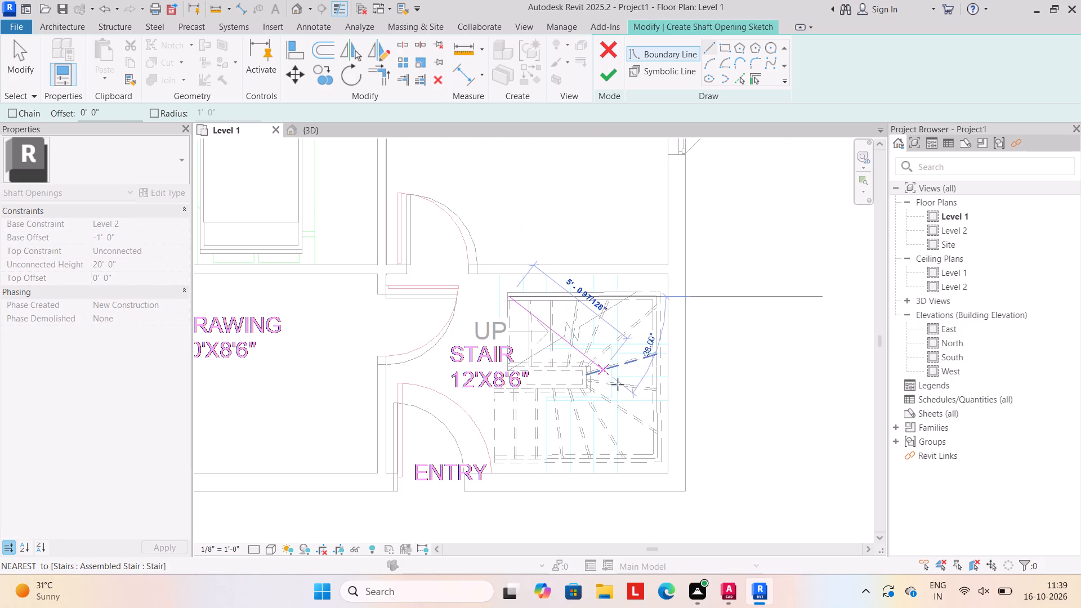
{"action": "left_click_drag", "start_coordinate": [728, 49], "coordinate": [722, 55]}
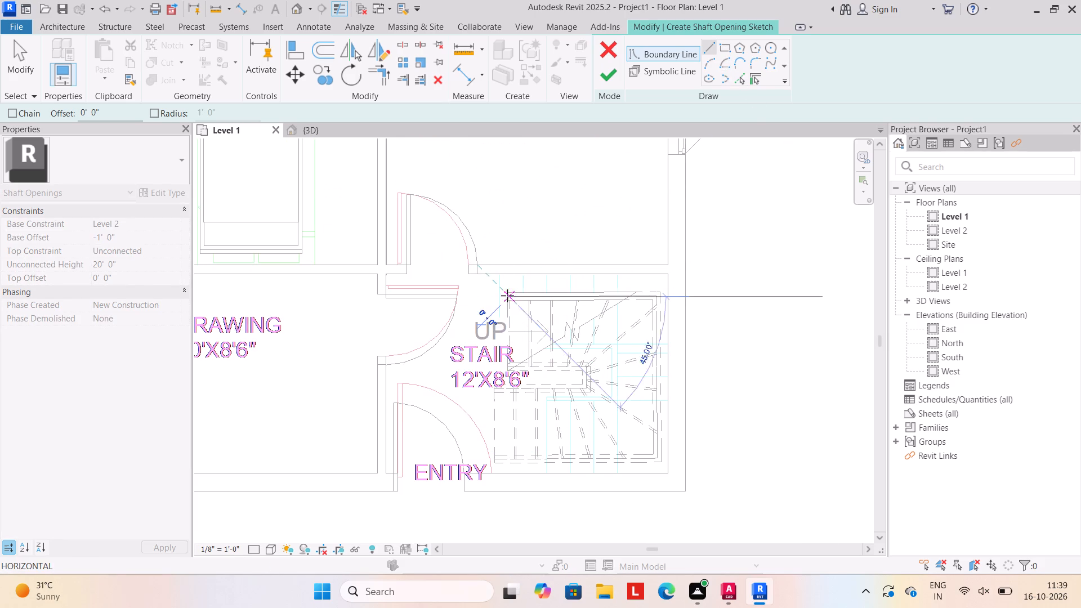
{"action": "left_click", "coordinate": [726, 47]}
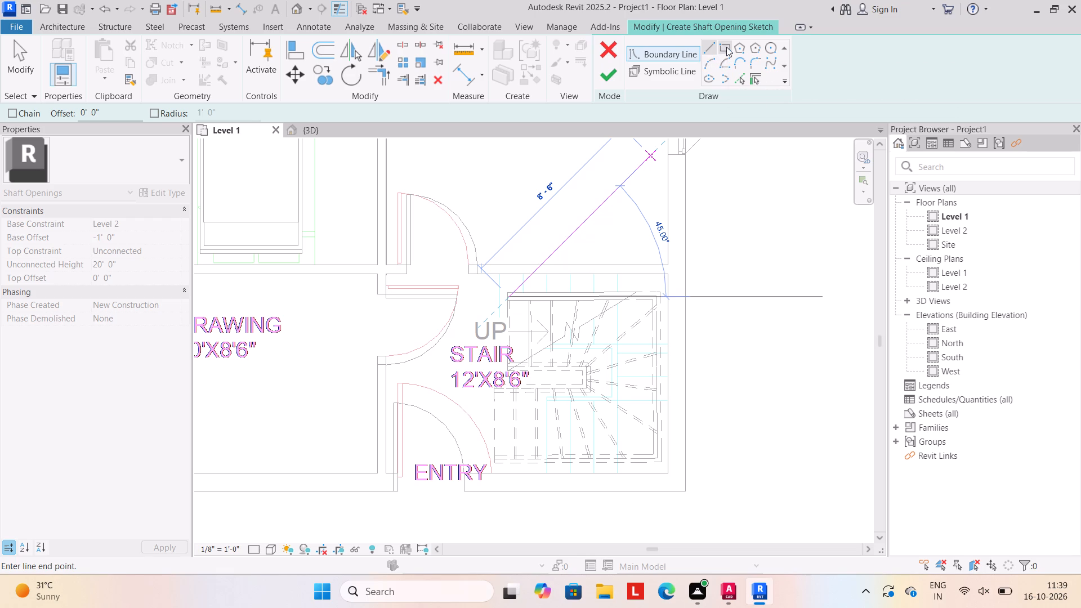
{"action": "left_click", "coordinate": [507, 291]}
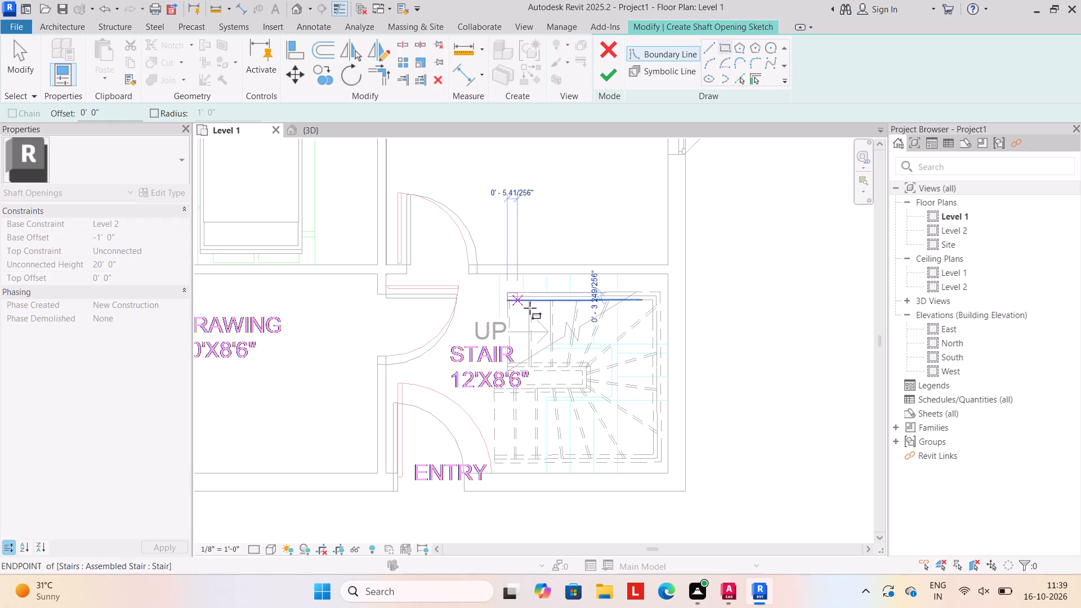
{"action": "left_click_drag", "start_coordinate": [655, 461], "coordinate": [655, 454]}
{"action": "left_click", "coordinate": [610, 79]}
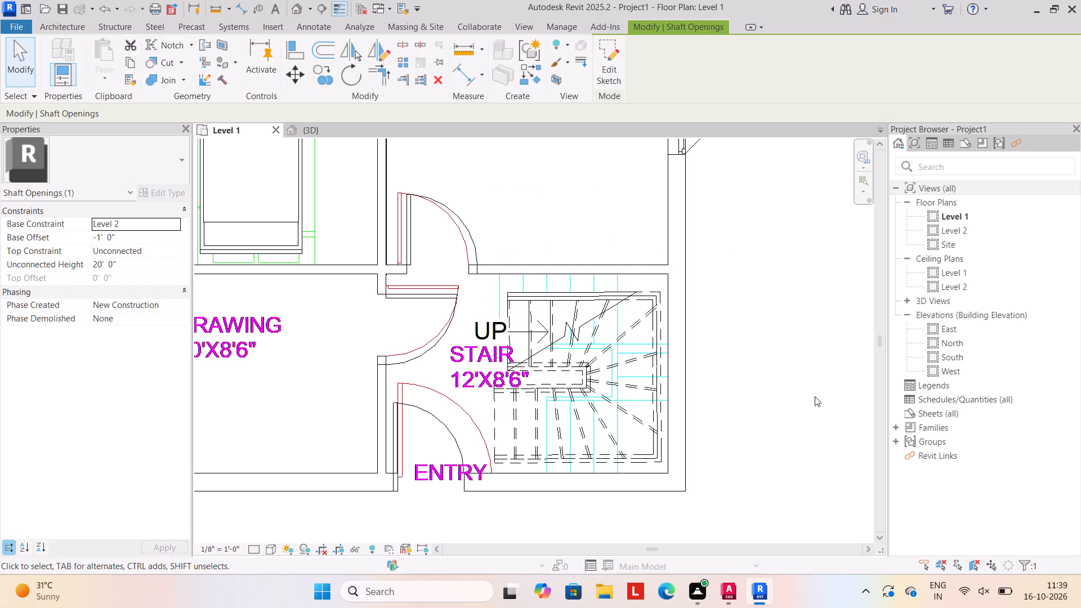
Examine the stair's shaft opening through the roof from several angles in the 3D model.
{"action": "left_click", "coordinate": [338, 131]}
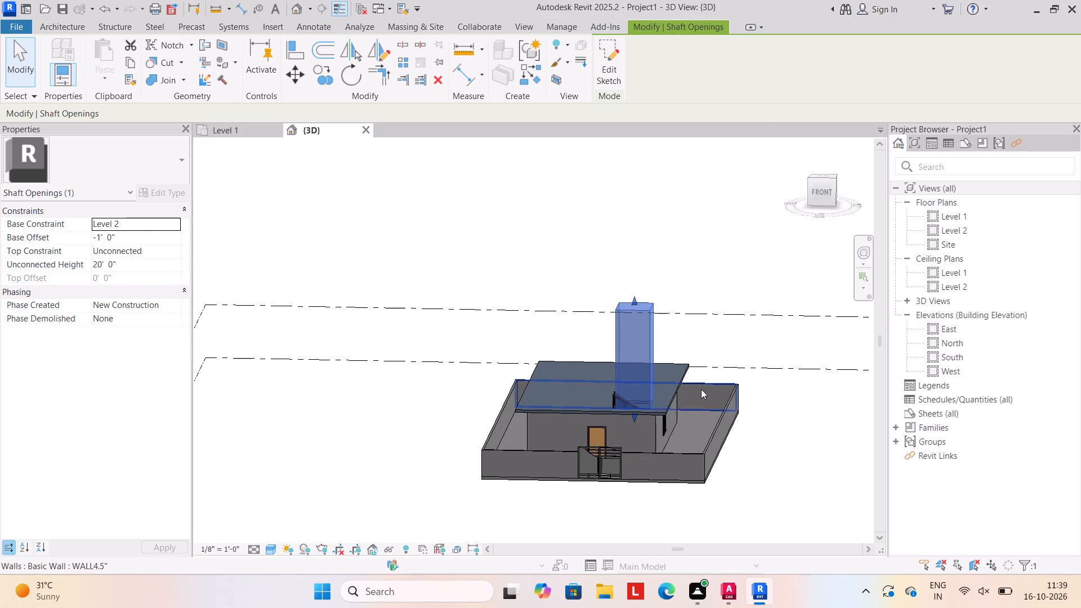
{"action": "left_click", "coordinate": [418, 413]}
{"action": "middle_click_drag", "start_coordinate": [481, 463], "coordinate": [561, 345], "text": "shift"}
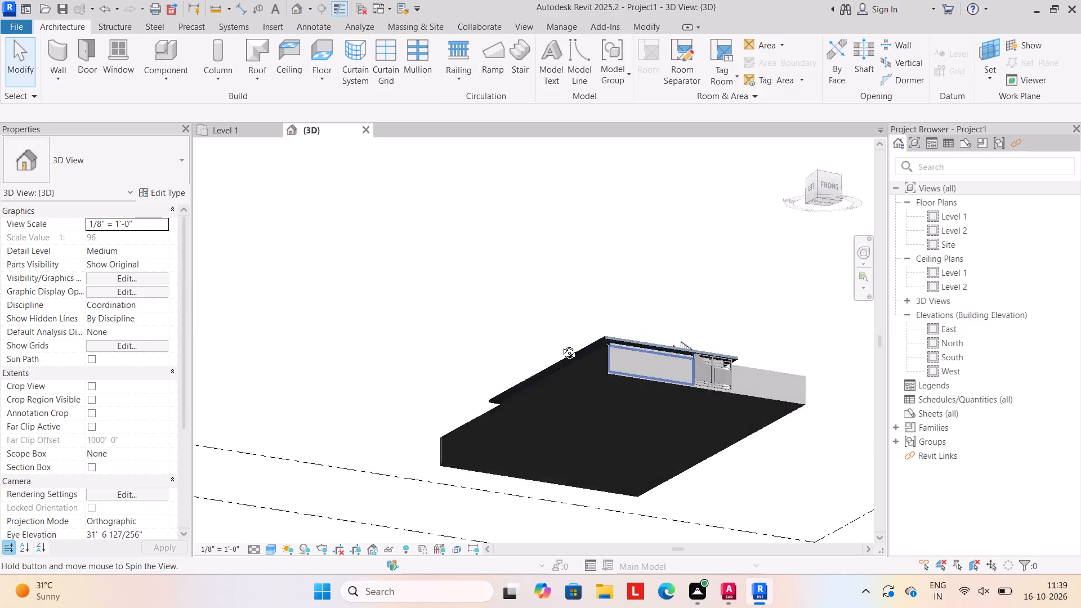
{"action": "middle_click_drag", "start_coordinate": [561, 345], "coordinate": [537, 486], "text": "shift"}
{"action": "middle_click_drag", "start_coordinate": [522, 437], "coordinate": [480, 437]}
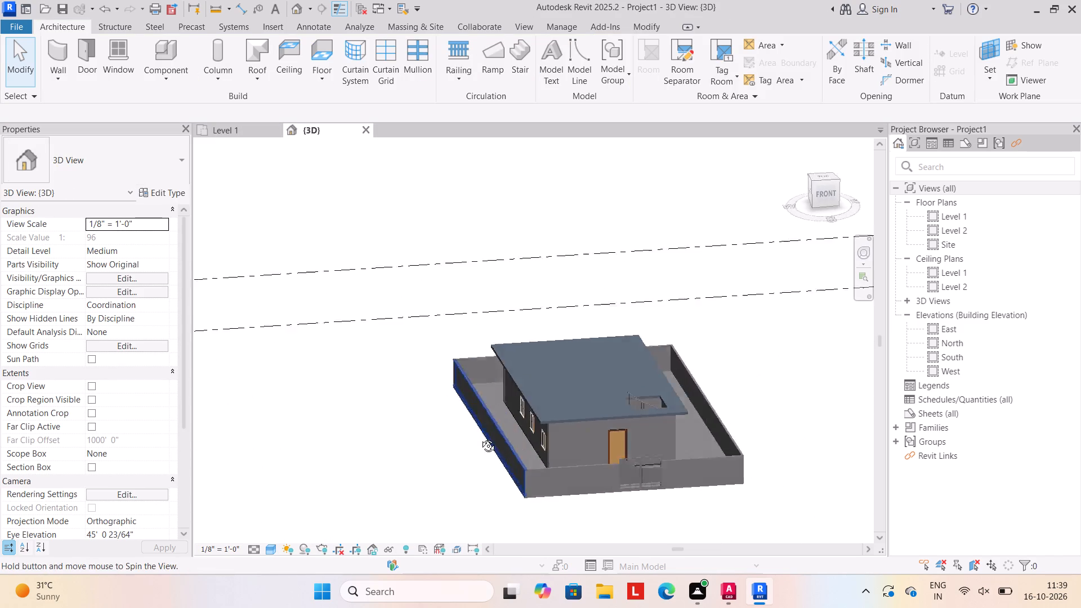
{"action": "middle_click_drag", "start_coordinate": [480, 437], "coordinate": [472, 446]}
{"action": "middle_click_drag", "start_coordinate": [561, 397], "coordinate": [472, 355]}
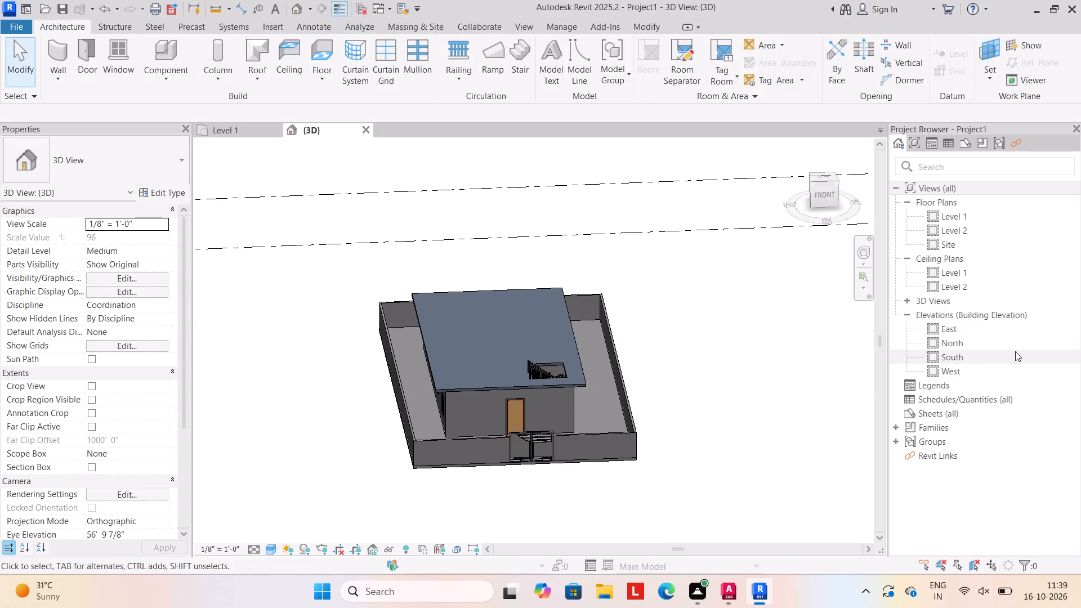
Open the North building elevation view.
{"action": "left_click", "coordinate": [967, 346]}
{"action": "left_click", "coordinate": [967, 346]}
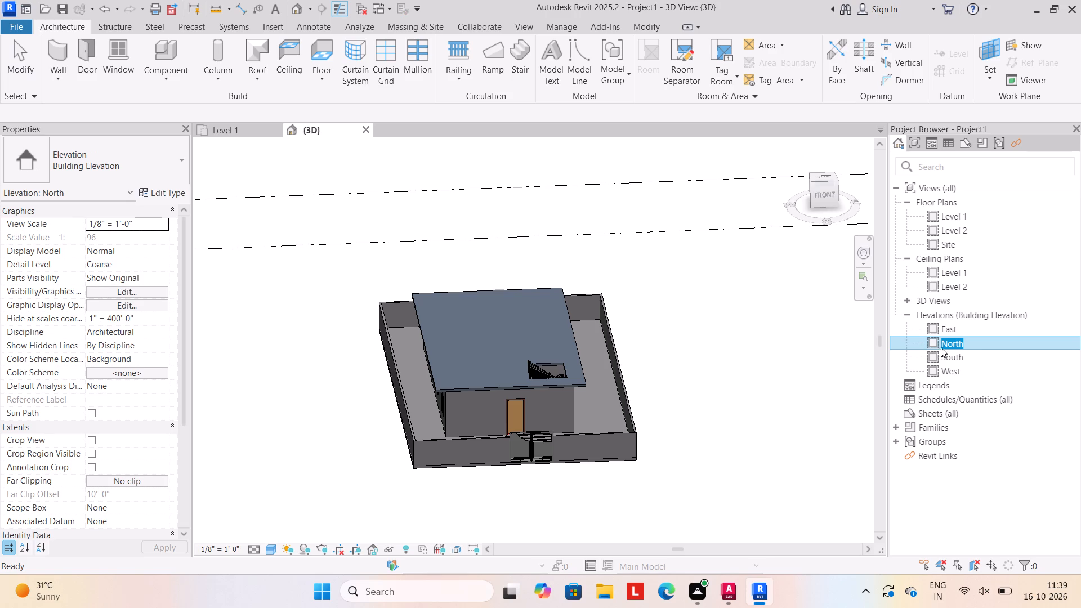
{"action": "double_click", "coordinate": [962, 342]}
{"action": "key", "text": "Escape"}
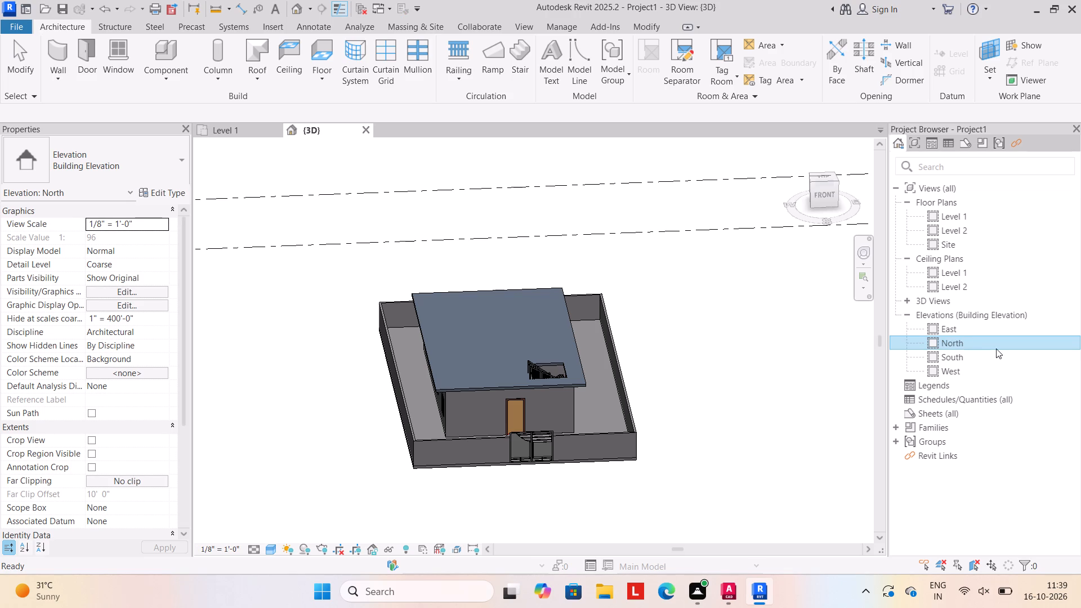
{"action": "double_click", "coordinate": [997, 347]}
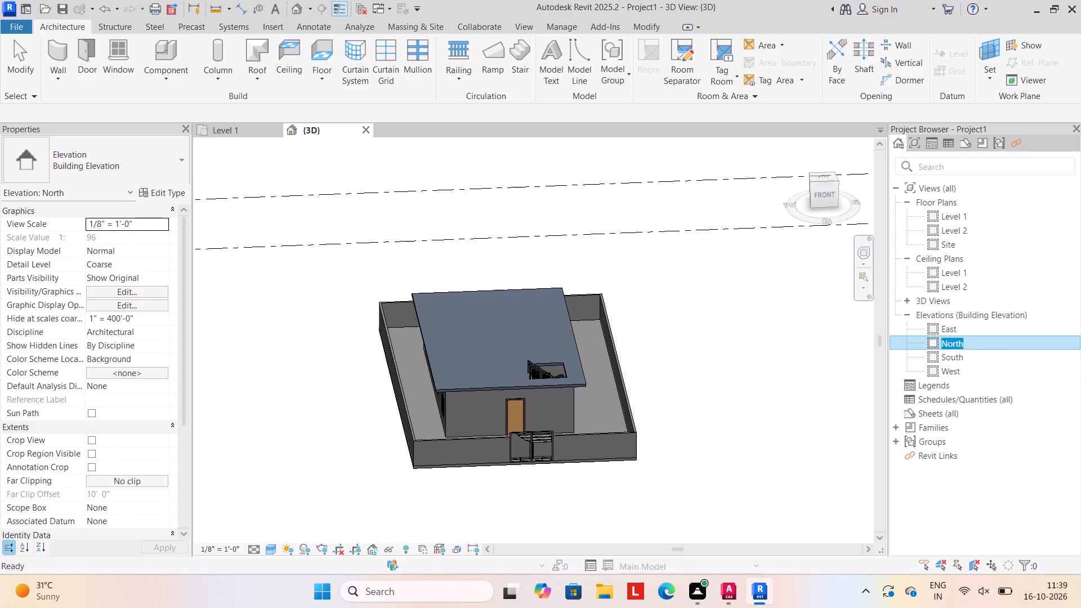
{"action": "double_click", "coordinate": [1015, 343]}
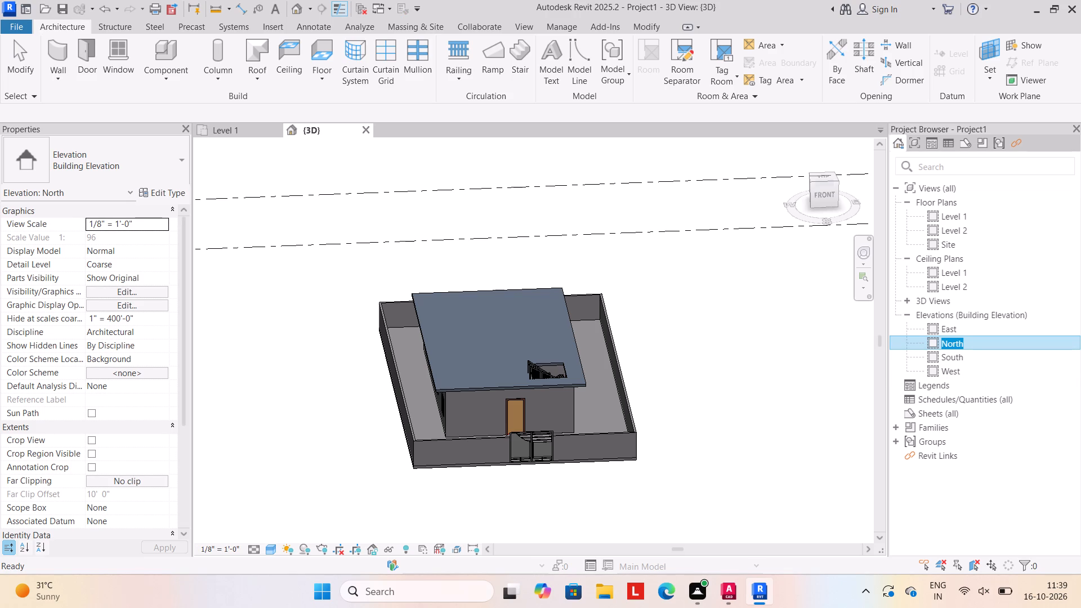
{"action": "key", "text": "Escape"}
{"action": "key", "text": "Escape"}
{"action": "double_click", "coordinate": [1010, 343]}
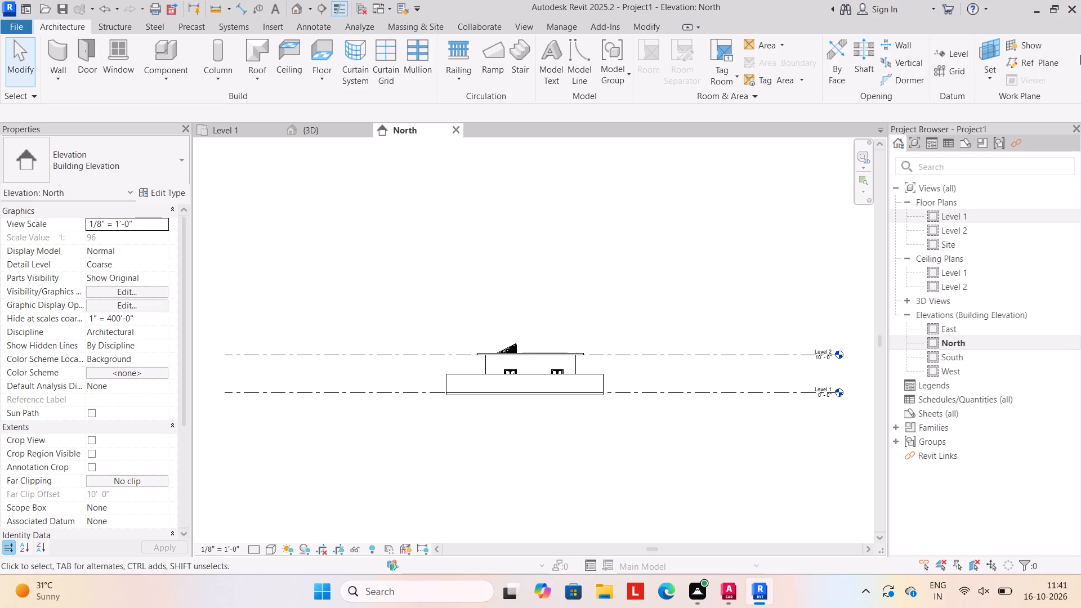
Add a level offset 6" above Level 2 by picking the Level 2 line.
{"action": "left_click", "coordinate": [953, 48]}
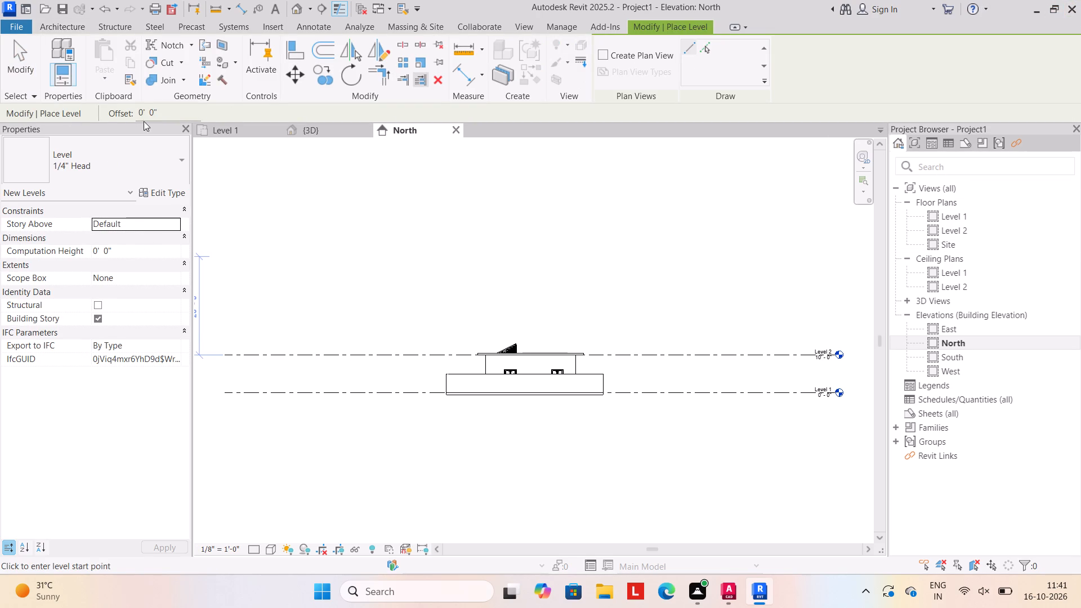
{"action": "left_click_drag", "start_coordinate": [169, 113], "coordinate": [176, 110]}
{"action": "key", "text": "BackSpace"}
{"action": "key", "text": "BackSpace"}
{"action": "key", "text": "BackSpace"}
{"action": "key", "text": "BackSpace"}
{"action": "key", "text": "BackSpace"}
{"action": "key", "text": "BackSpace"}
{"action": "key", "text": "BackSpace"}
{"action": "key", "text": "BackSpace"}
{"action": "key", "text": "BackSpace"}
{"action": "type", "text": "6\""}
{"action": "key", "text": "Return"}
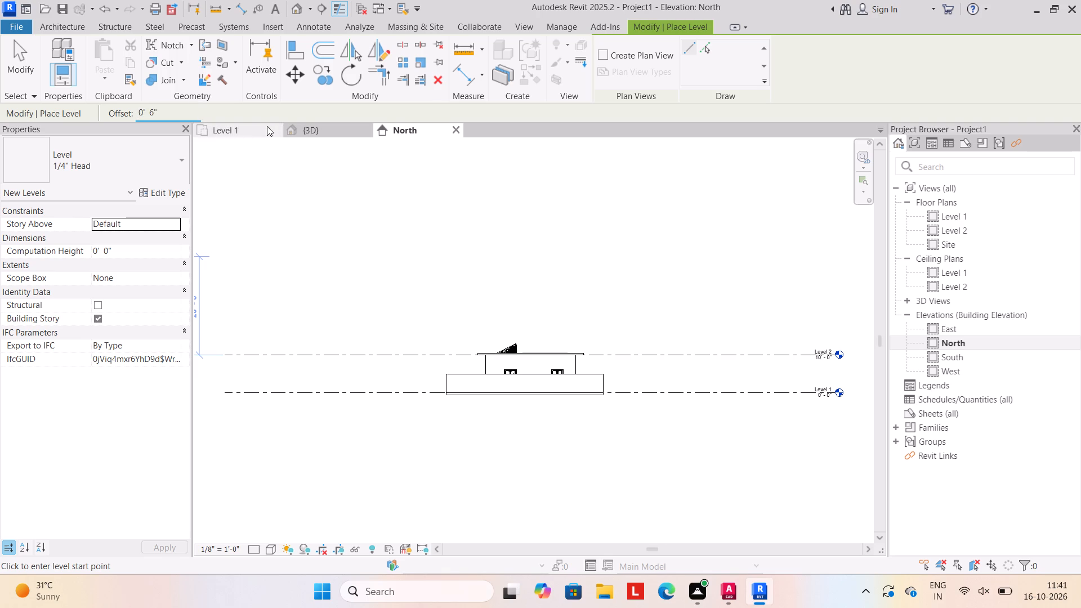
{"action": "left_click", "coordinate": [705, 45]}
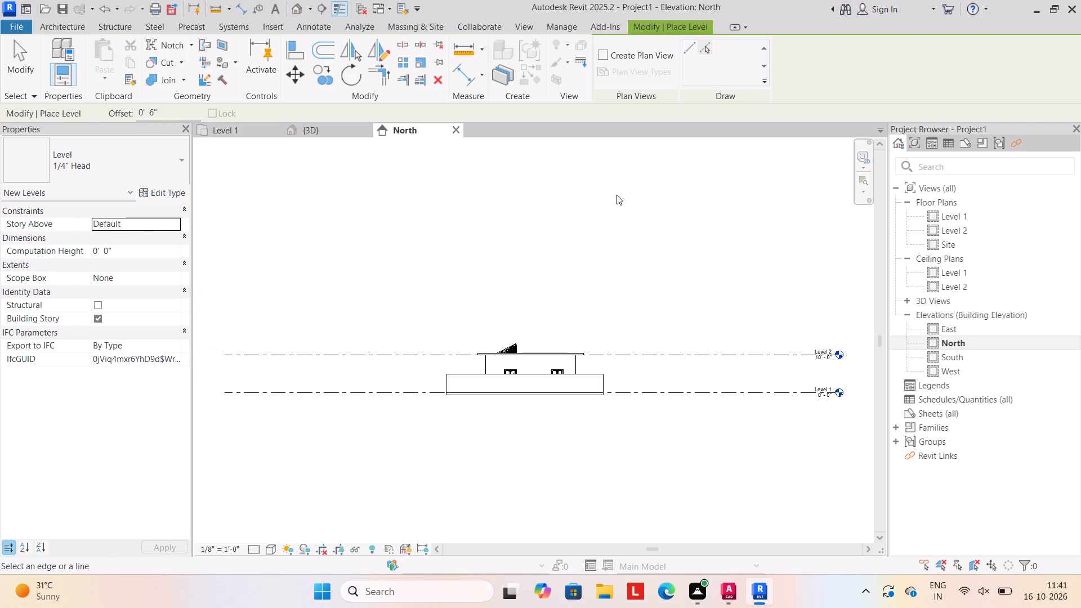
{"action": "left_click_drag", "start_coordinate": [604, 351], "coordinate": [599, 354]}
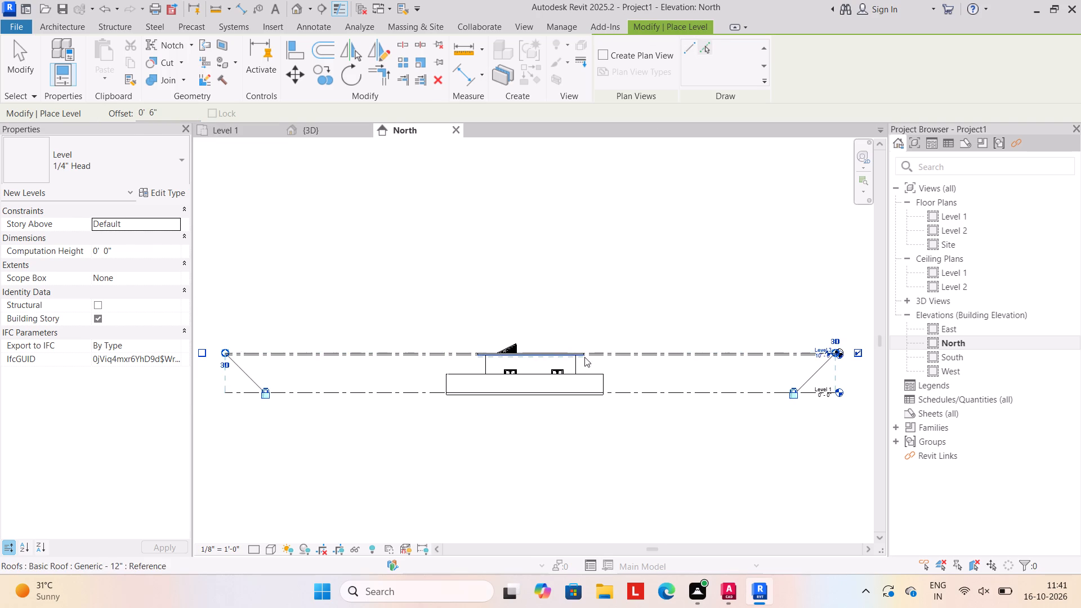
Add a level offset 10' 6" above Level 3 by picking the Level 3 line.
{"action": "scroll", "coordinate": [584, 356], "scroll_direction": "up", "scroll_amount": 9}
{"action": "left_click", "coordinate": [180, 113]}
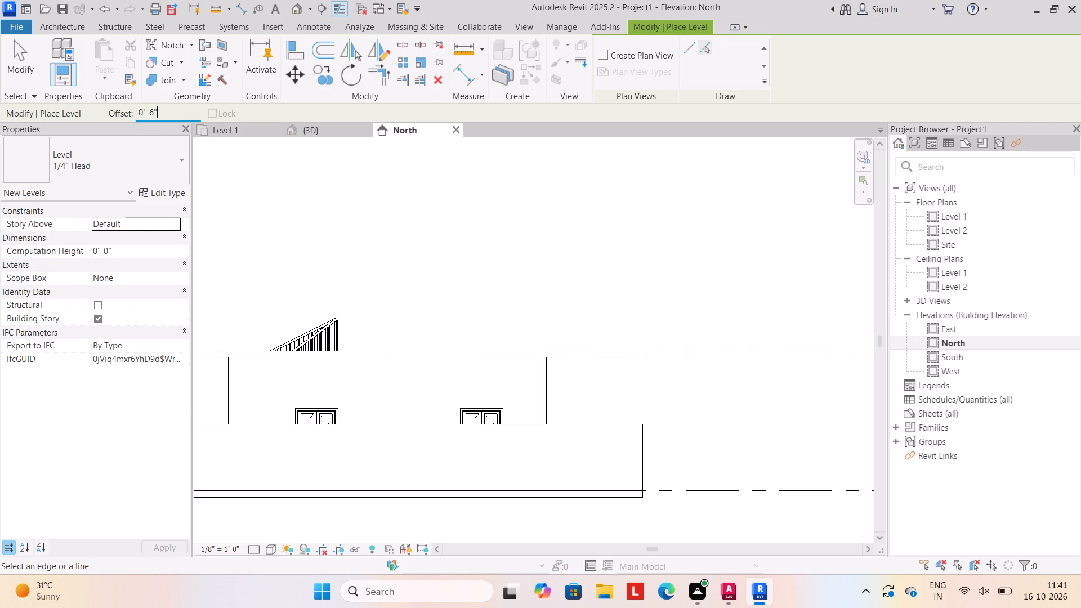
{"action": "key", "text": "BackSpace"}
{"action": "key", "text": "BackSpace"}
{"action": "key", "text": "BackSpace"}
{"action": "key", "text": "BackSpace"}
{"action": "key", "text": "BackSpace"}
{"action": "key", "text": "BackSpace"}
{"action": "key", "text": "BackSpace"}
{"action": "key", "text": "BackSpace"}
{"action": "key", "text": "BackSpace"}
{"action": "key", "text": "BackSpace"}
{"action": "key", "text": "BackSpace"}
{"action": "type", "text": "10"}
{"action": "type", "text": "'6\""}
{"action": "key", "text": "Return"}
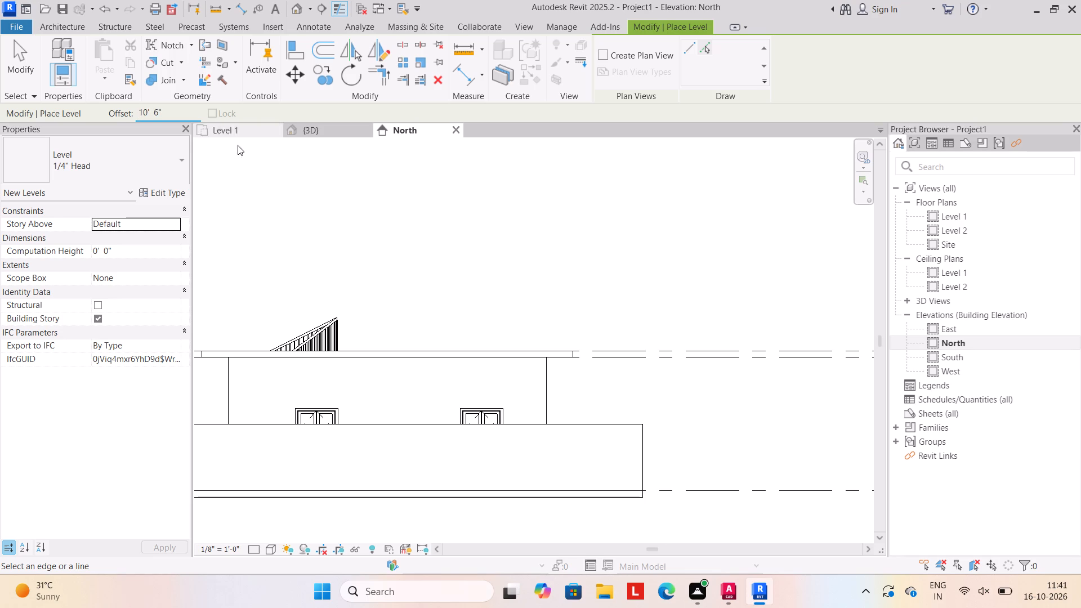
{"action": "left_click", "coordinate": [703, 50]}
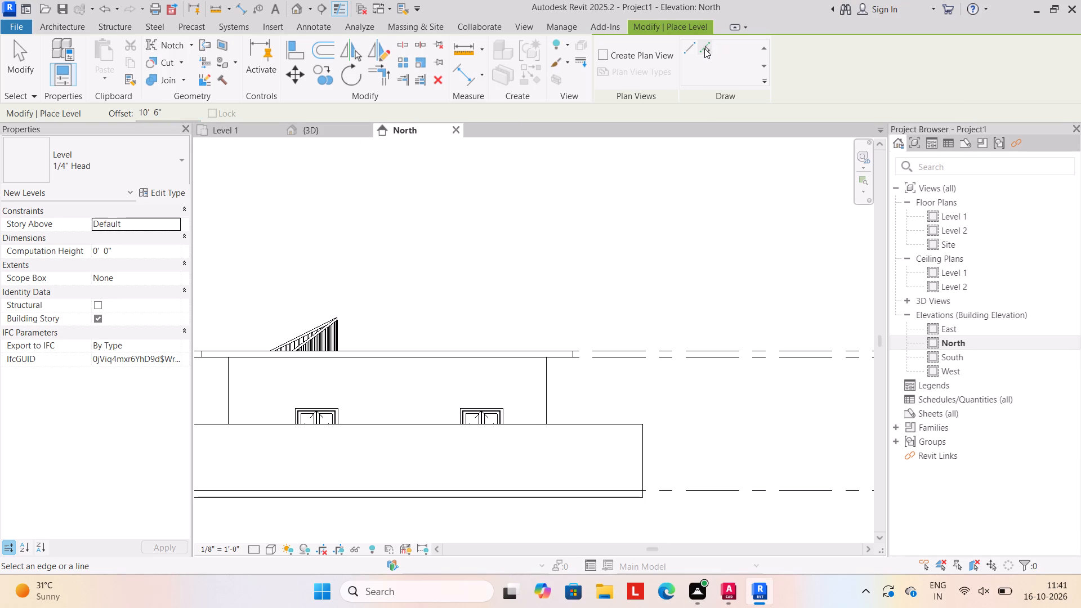
{"action": "left_click", "coordinate": [599, 350]}
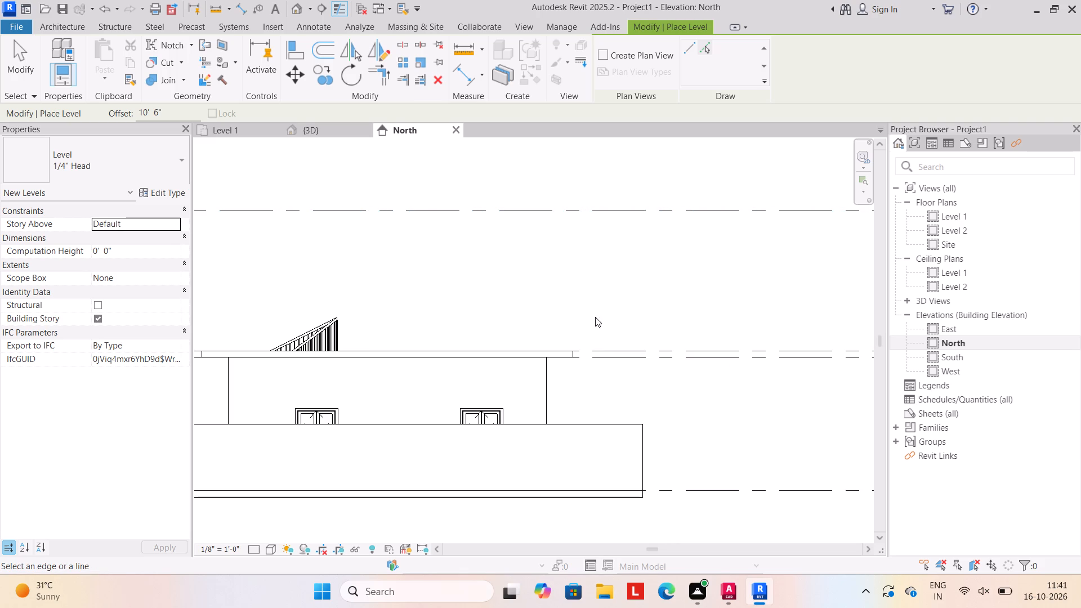
Add three more levels above Level 4, each offset 10' 6" from the one below.
{"action": "scroll", "coordinate": [586, 301], "scroll_direction": "down", "scroll_amount": 7}
{"action": "middle_click_drag", "start_coordinate": [573, 287], "coordinate": [512, 356]}
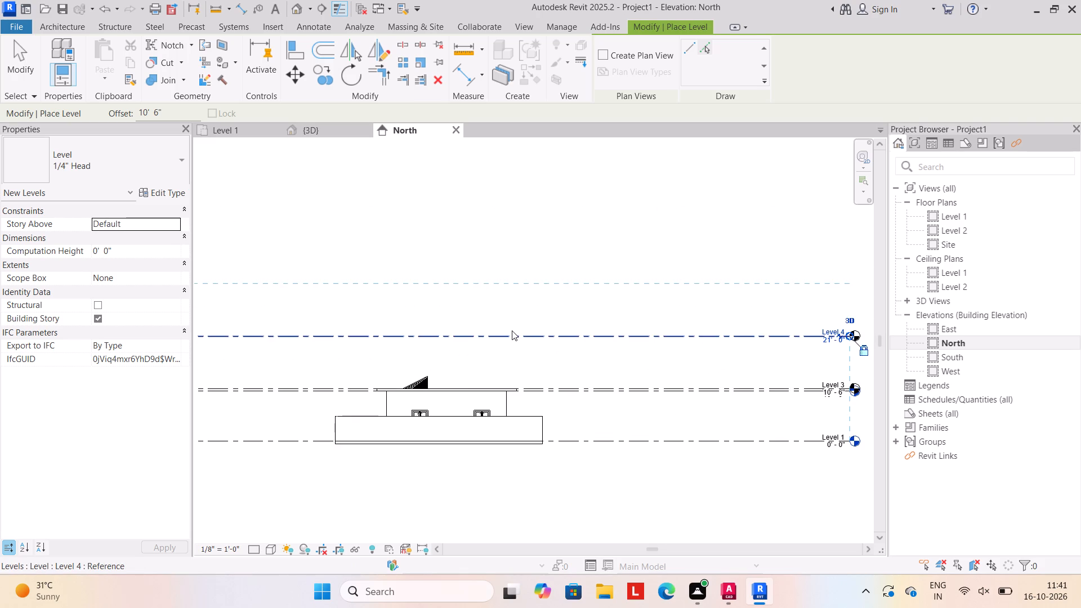
{"action": "left_click", "coordinate": [512, 330]}
{"action": "left_click", "coordinate": [493, 279]}
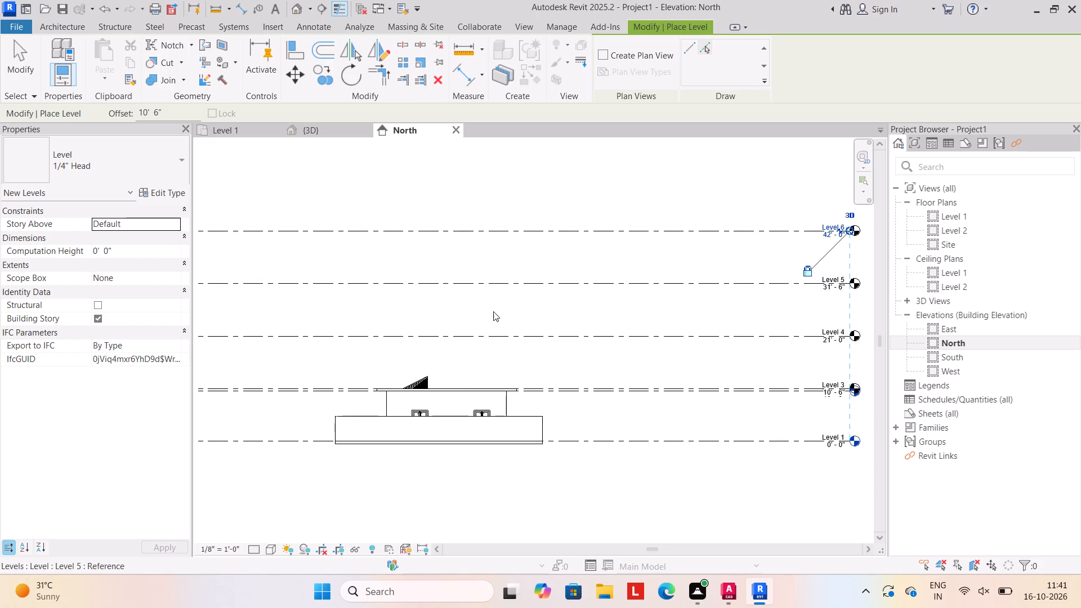
{"action": "left_click", "coordinate": [524, 227]}
{"action": "scroll", "coordinate": [512, 311], "scroll_direction": "down", "scroll_amount": 4}
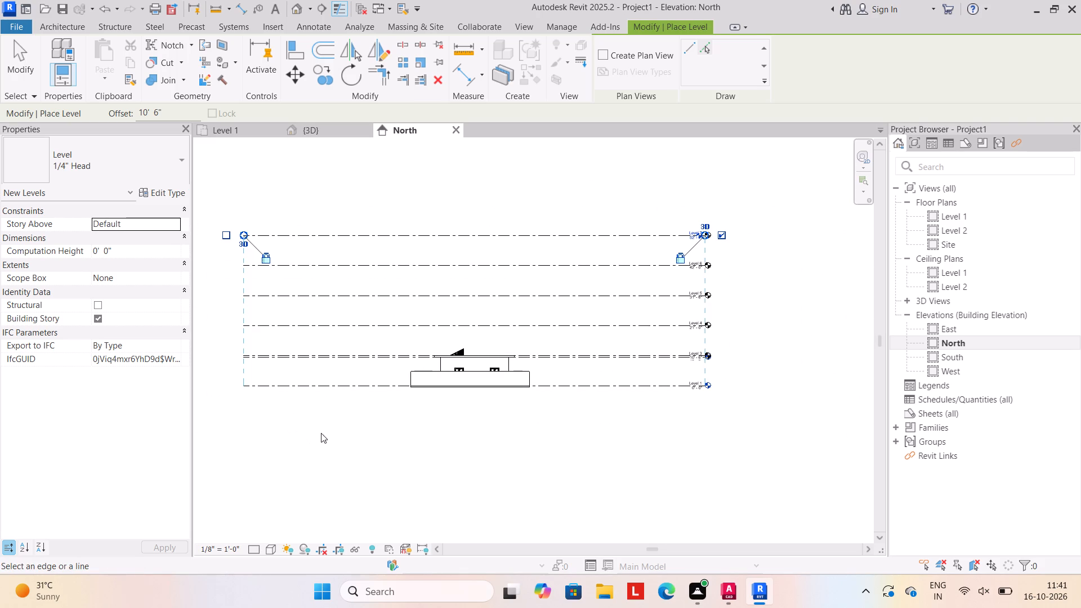
{"action": "key", "text": "Escape"}
{"action": "key", "text": "Escape"}
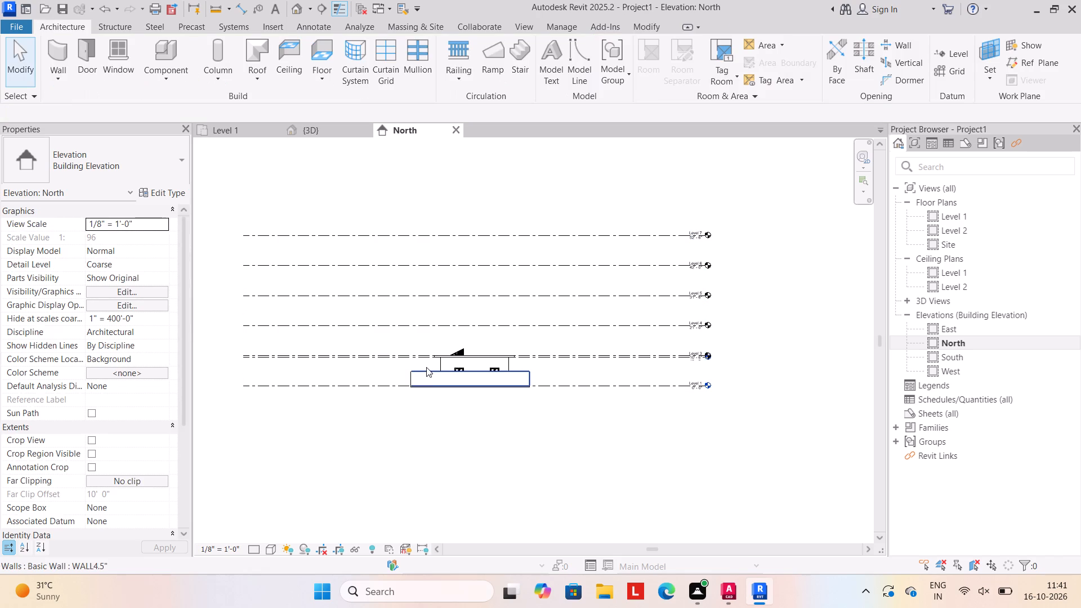
Temporarily hide the boundary walls in front of and beside the house in the North elevation.
{"action": "left_click", "coordinate": [427, 371]}
{"action": "type", "text": "HH"}
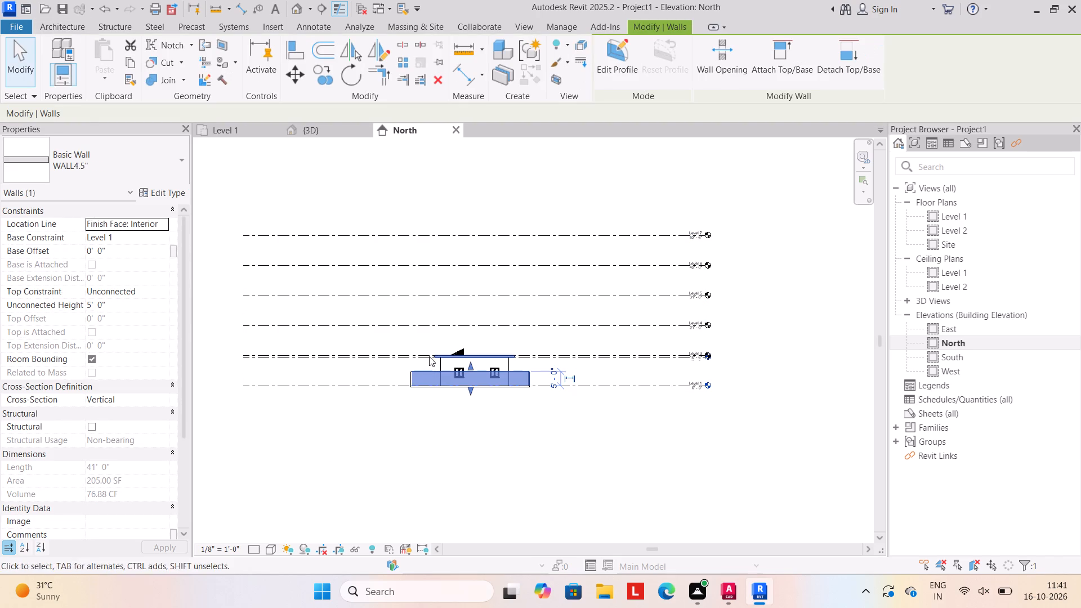
{"action": "left_click", "coordinate": [423, 372]}
{"action": "type", "text": "HH"}
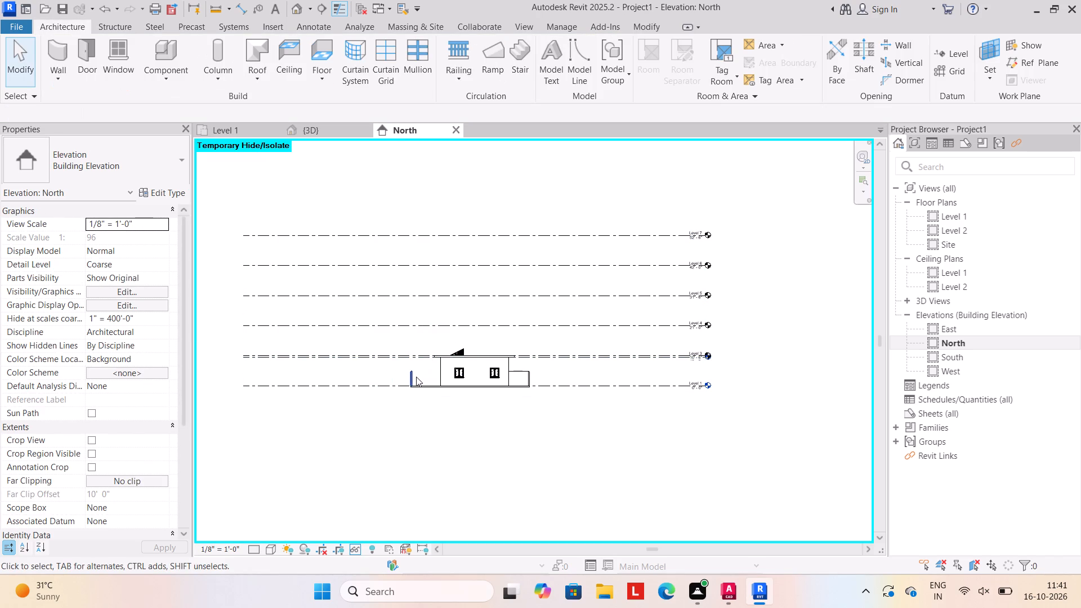
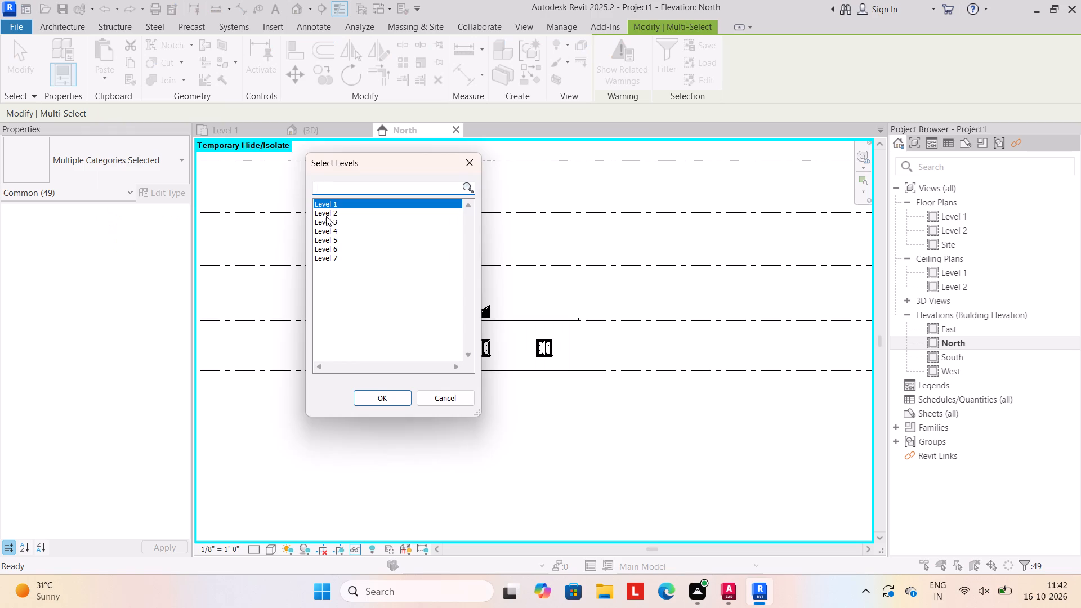
Paste the copied house elements aligned to Level 3 and Level 4.
{"action": "left_click", "coordinate": [331, 221]}
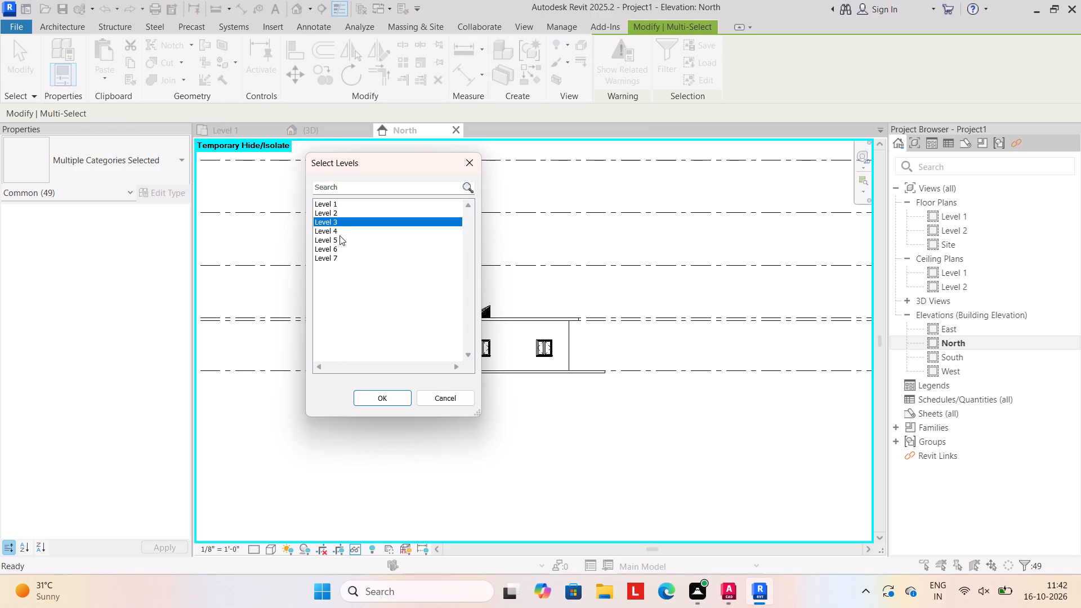
{"action": "left_click", "coordinate": [333, 230], "text": "ctrl"}
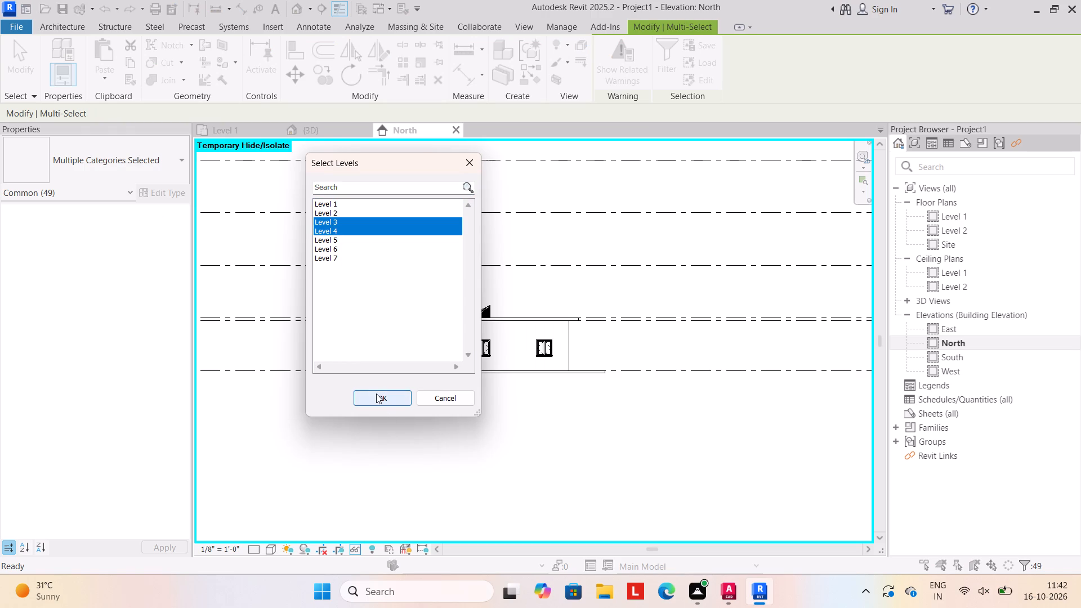
{"action": "left_click", "coordinate": [377, 394]}
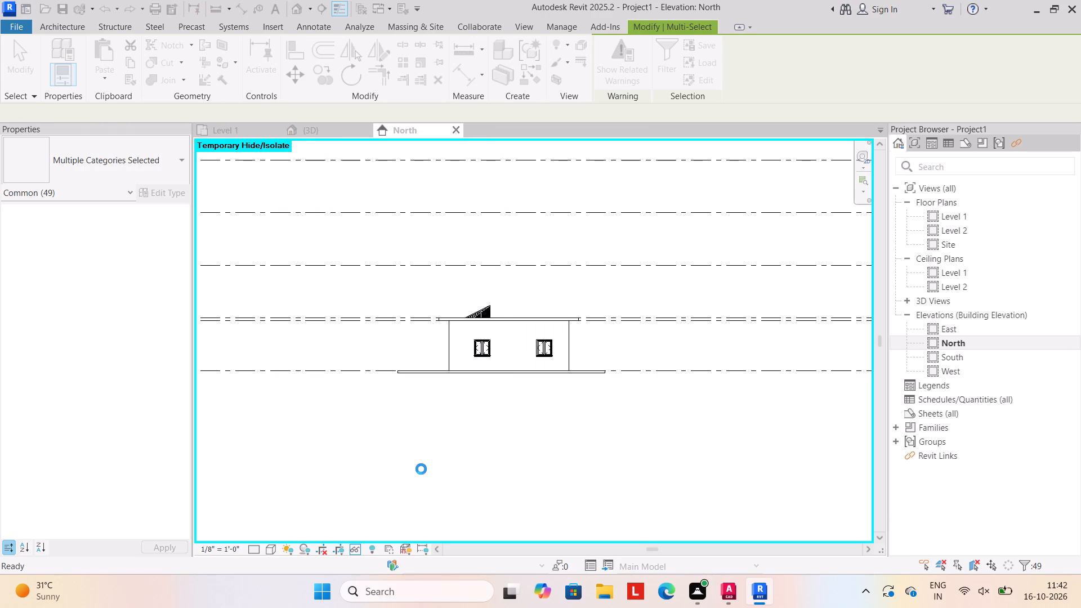
{"action": "left_click", "coordinate": [417, 480]}
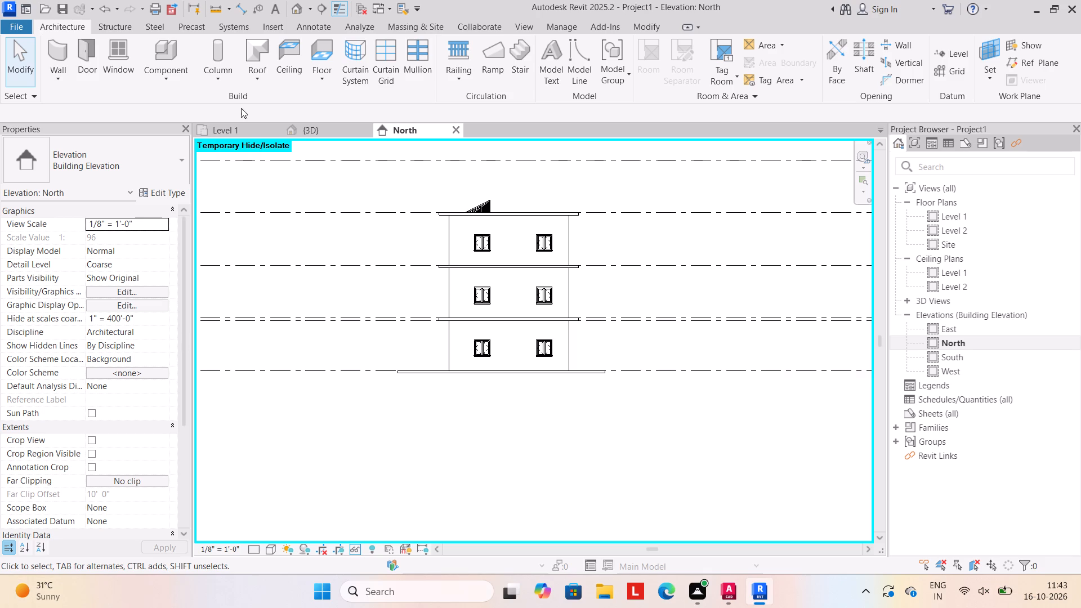
Delete the two duplicate gates in front of the upper storeys in the 3D view.
{"action": "left_click", "coordinate": [305, 129]}
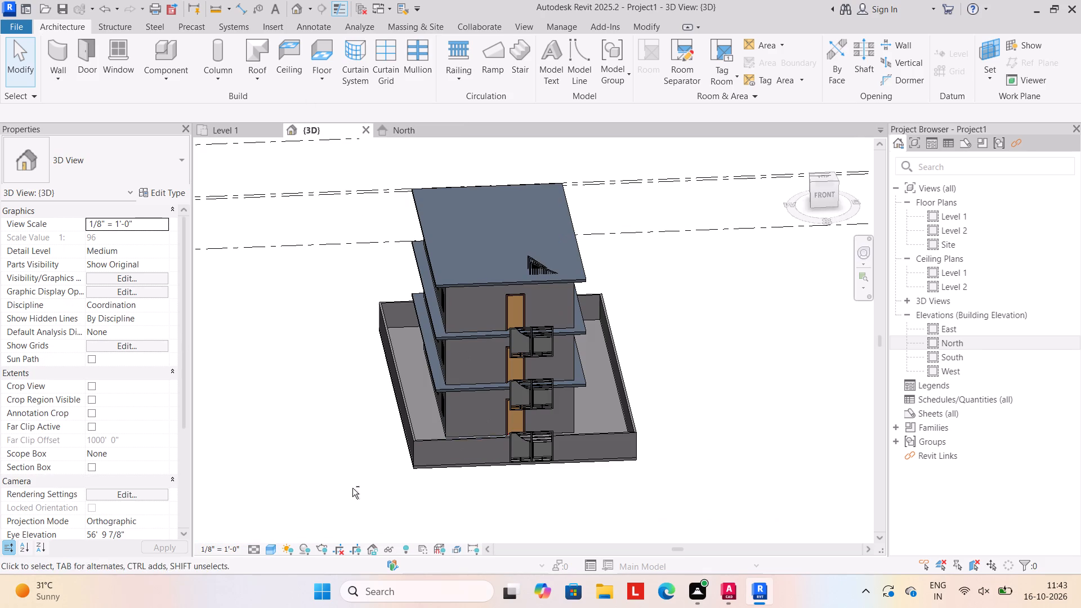
{"action": "middle_click_drag", "start_coordinate": [352, 488], "coordinate": [461, 482], "text": "shift"}
{"action": "middle_click_drag", "start_coordinate": [434, 495], "coordinate": [368, 469], "text": "shift"}
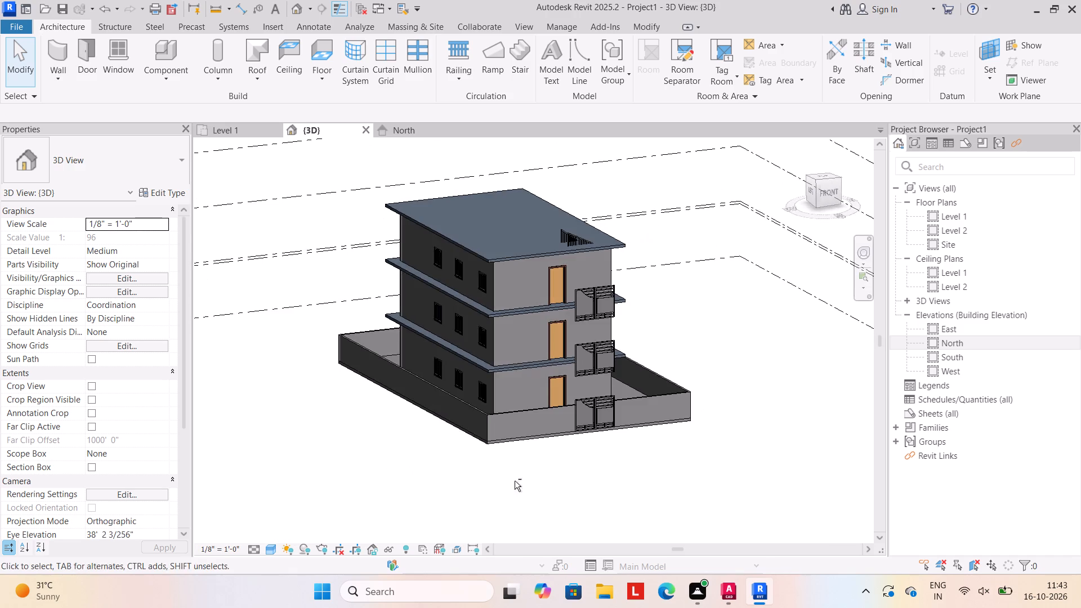
{"action": "middle_click_drag", "start_coordinate": [514, 481], "coordinate": [471, 483], "text": "shift"}
{"action": "left_click", "coordinate": [527, 369]}
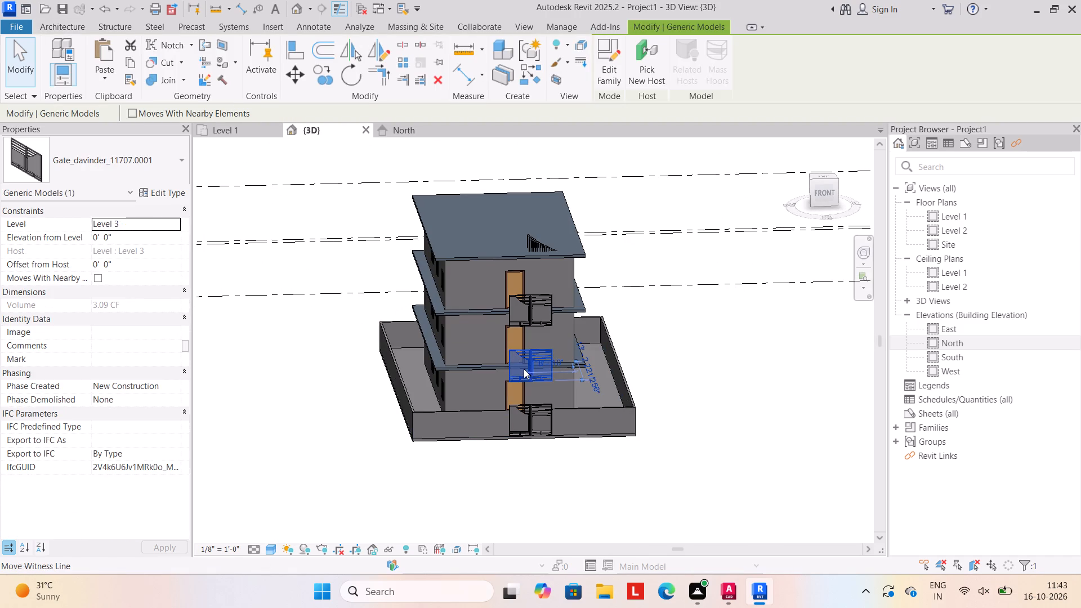
{"action": "key", "text": "Delete"}
{"action": "key", "text": "Delete"}
{"action": "left_click", "coordinate": [524, 305]}
{"action": "key", "text": "Delete"}
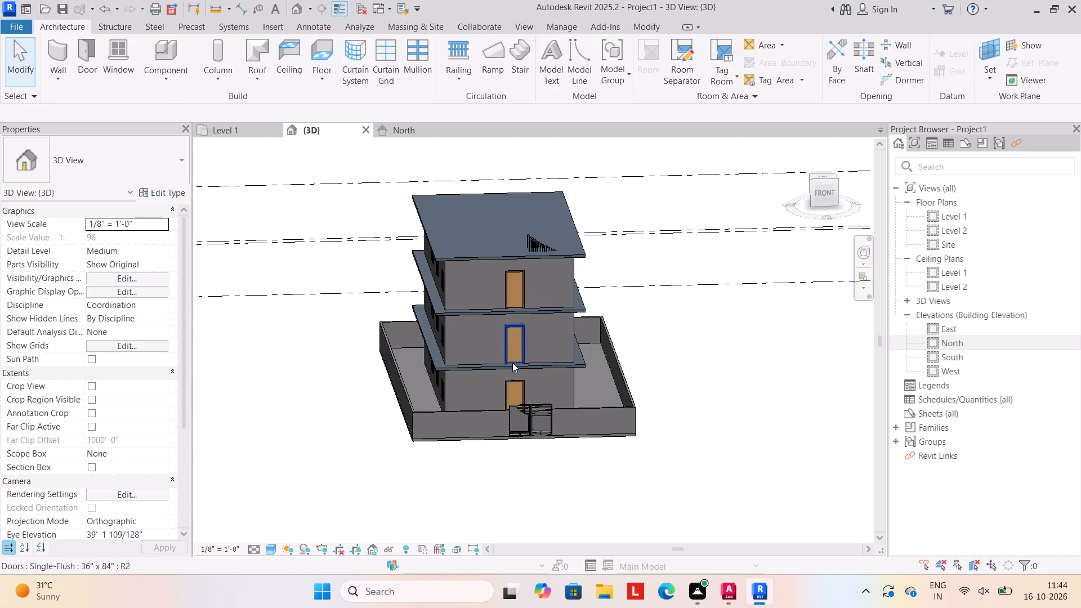
Sketch a rectangular Handrail - Rectangular railing on Level 1, offset 2' outside the house's outer walls.
{"action": "scroll", "coordinate": [421, 458], "scroll_direction": "down", "scroll_amount": 2}
{"action": "middle_click_drag", "start_coordinate": [419, 460], "coordinate": [454, 440]}
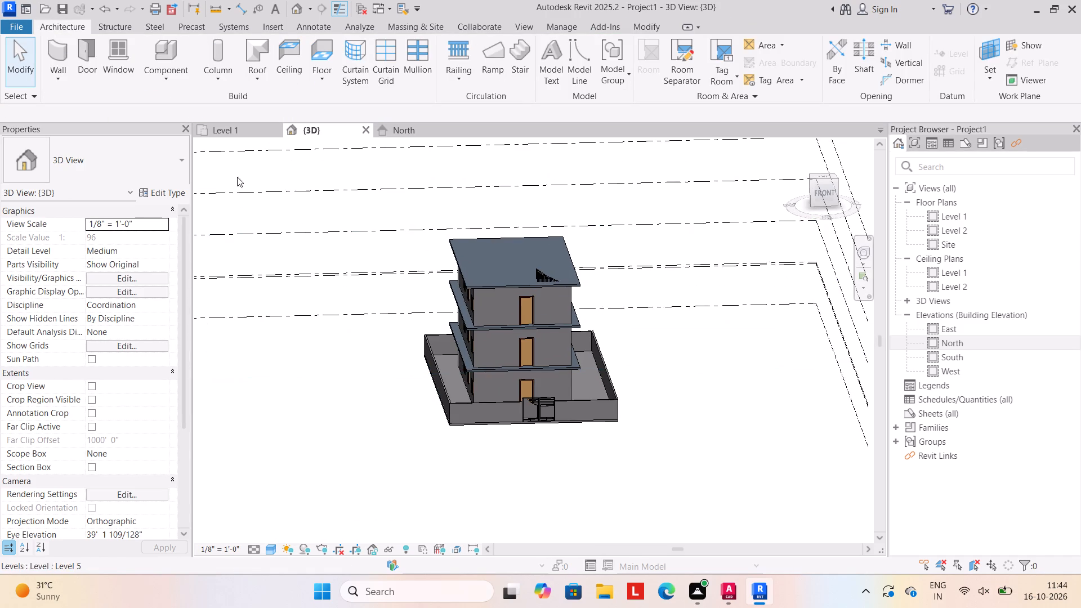
{"action": "left_click", "coordinate": [243, 124]}
{"action": "scroll", "coordinate": [451, 366], "scroll_direction": "down", "scroll_amount": 6}
{"action": "middle_click_drag", "start_coordinate": [450, 373], "coordinate": [452, 377]}
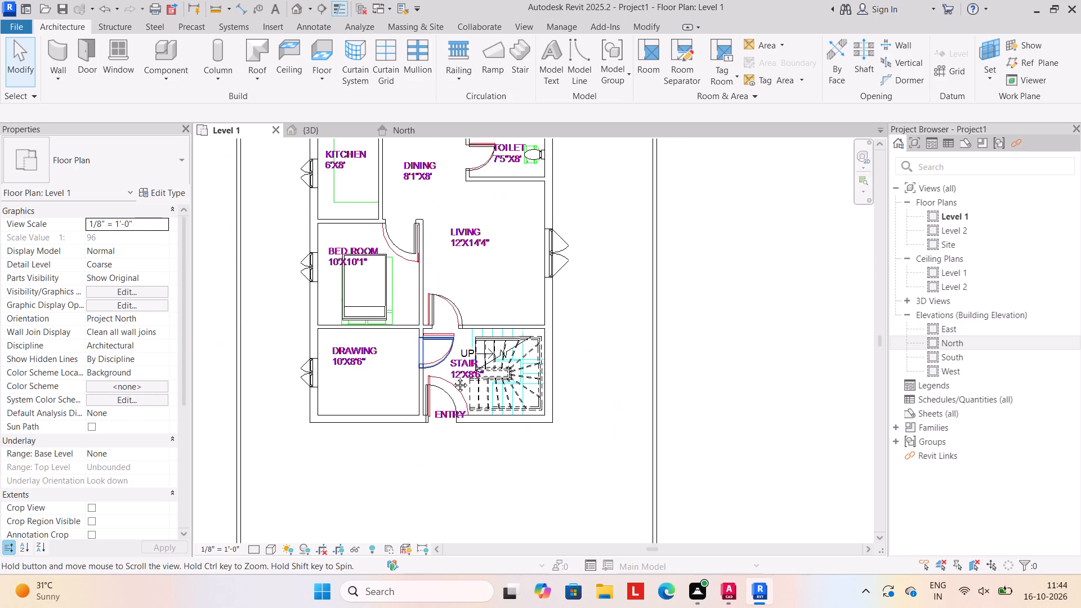
{"action": "middle_click_drag", "start_coordinate": [452, 377], "coordinate": [503, 399]}
{"action": "scroll", "coordinate": [504, 399], "scroll_direction": "down", "scroll_amount": 4}
{"action": "middle_click_drag", "start_coordinate": [494, 387], "coordinate": [509, 395]}
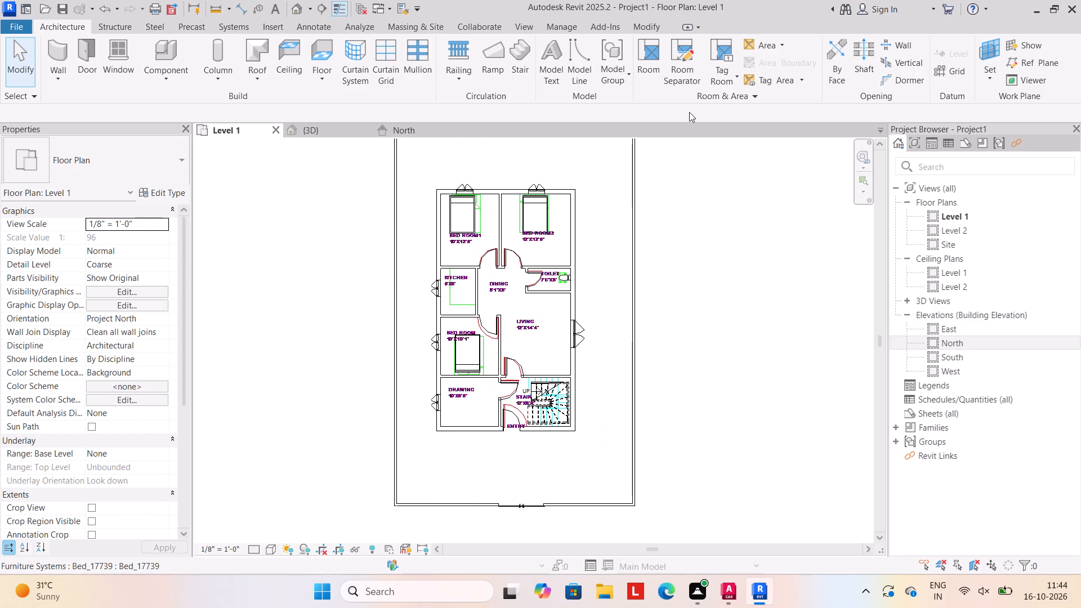
{"action": "left_click", "coordinate": [455, 78]}
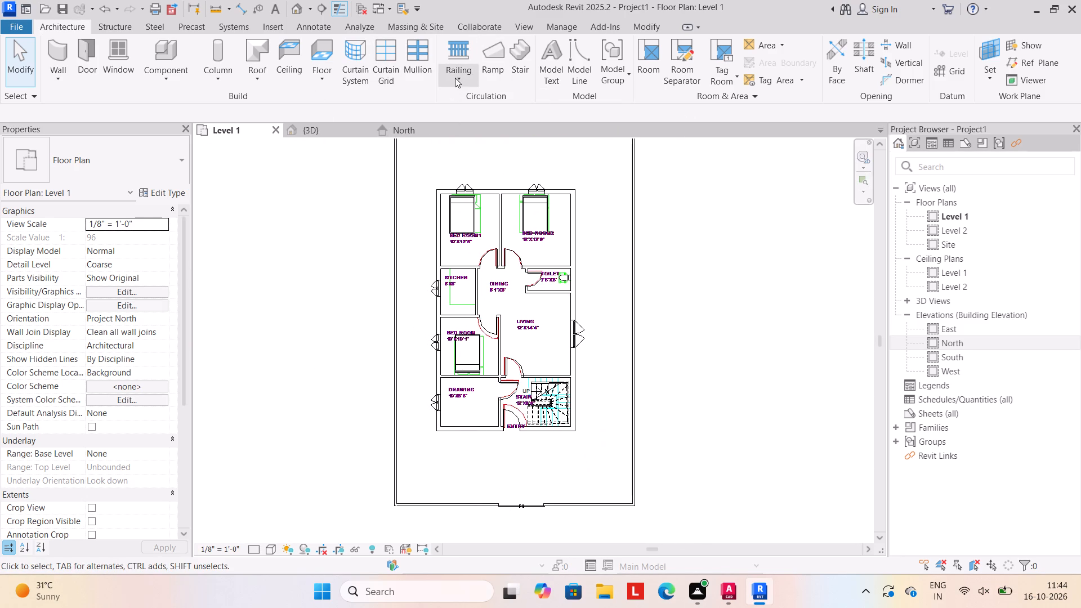
{"action": "left_click", "coordinate": [472, 98]}
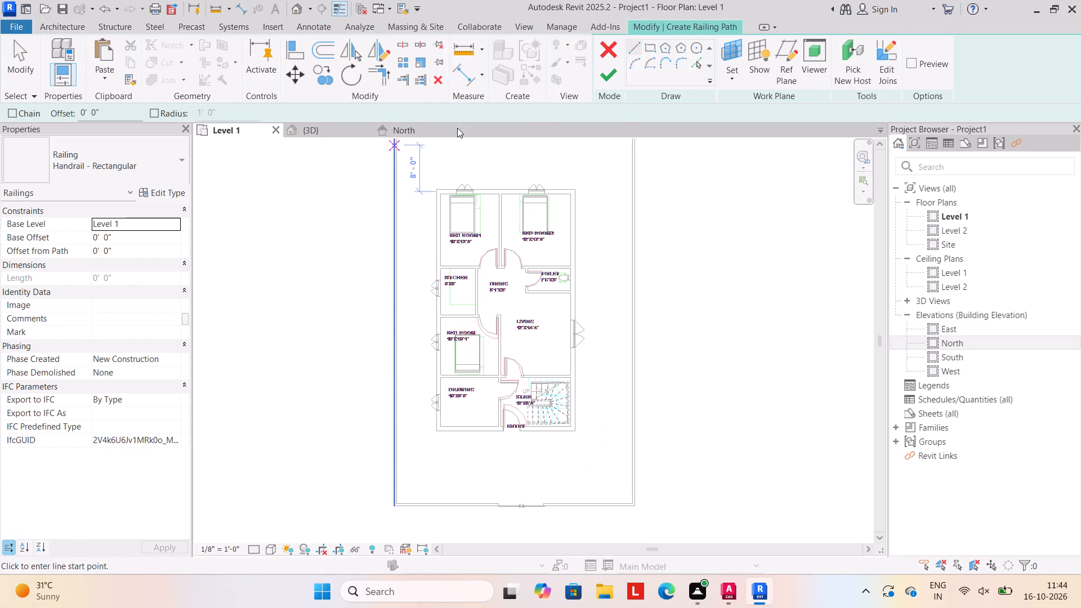
{"action": "left_click", "coordinate": [647, 47]}
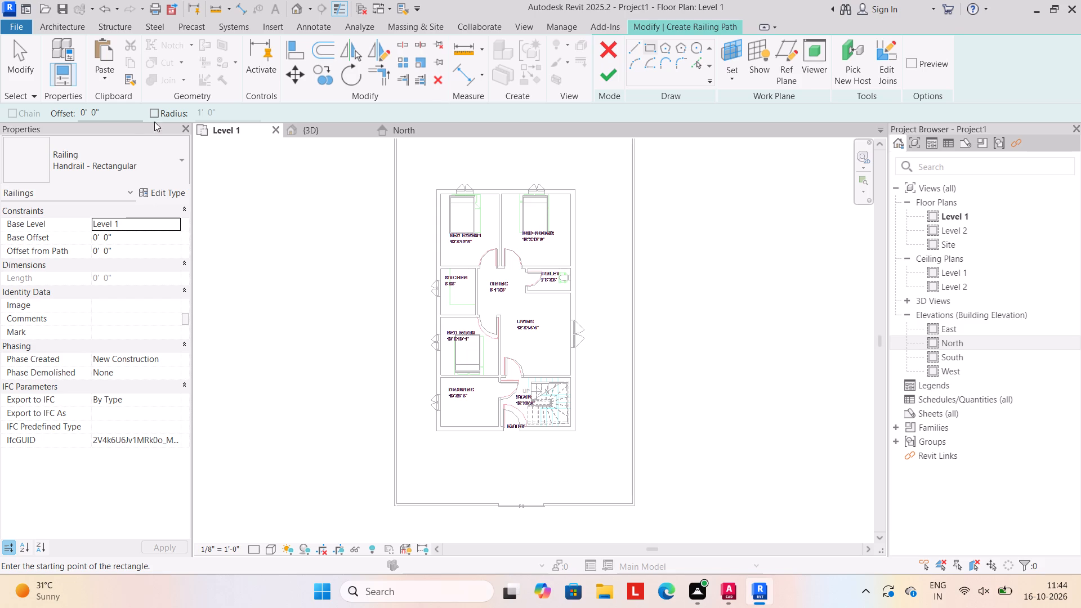
{"action": "left_click", "coordinate": [105, 111]}
{"action": "key", "text": "BackSpace"}
{"action": "key", "text": "BackSpace"}
{"action": "key", "text": "BackSpace"}
{"action": "key", "text": "BackSpace"}
{"action": "key", "text": "BackSpace"}
{"action": "key", "text": "BackSpace"}
{"action": "key", "text": "BackSpace"}
{"action": "key", "text": "BackSpace"}
{"action": "key", "text": "BackSpace"}
{"action": "key", "text": "BackSpace"}
{"action": "key", "text": "BackSpace"}
{"action": "key", "text": "BackSpace"}
{"action": "key", "text": "BackSpace"}
{"action": "type", "text": "2'"}
{"action": "key", "text": "Return"}
{"action": "left_click", "coordinate": [435, 187]}
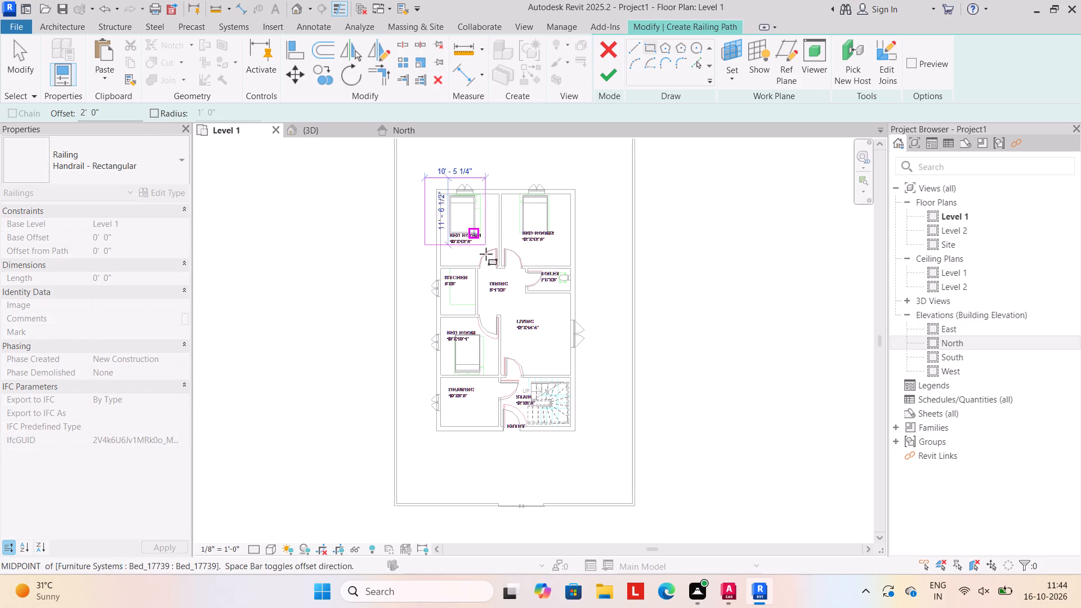
{"action": "left_click", "coordinate": [578, 431]}
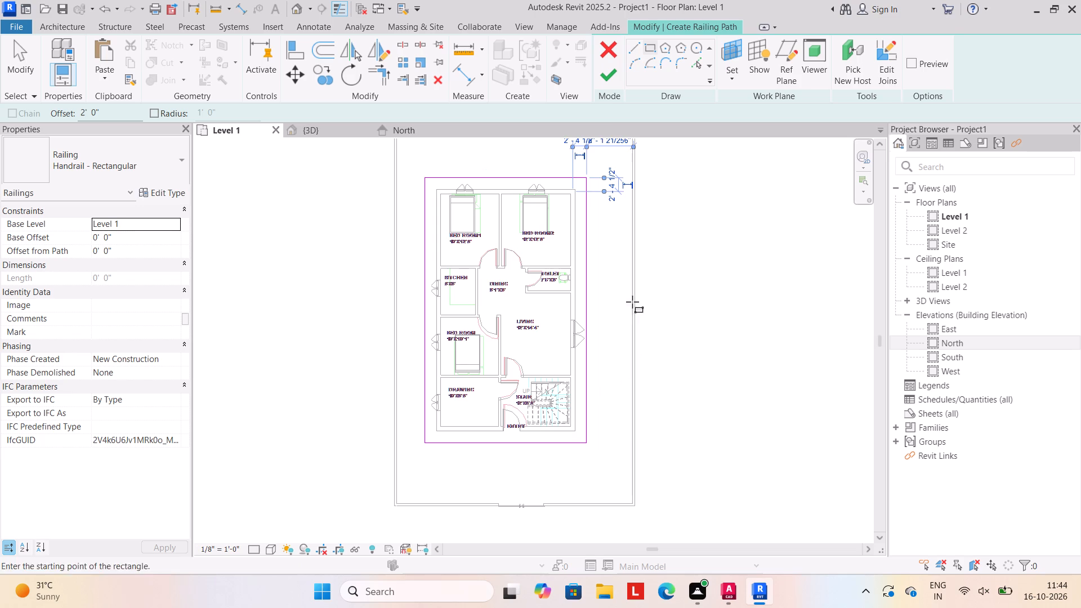
{"action": "left_click", "coordinate": [602, 75]}
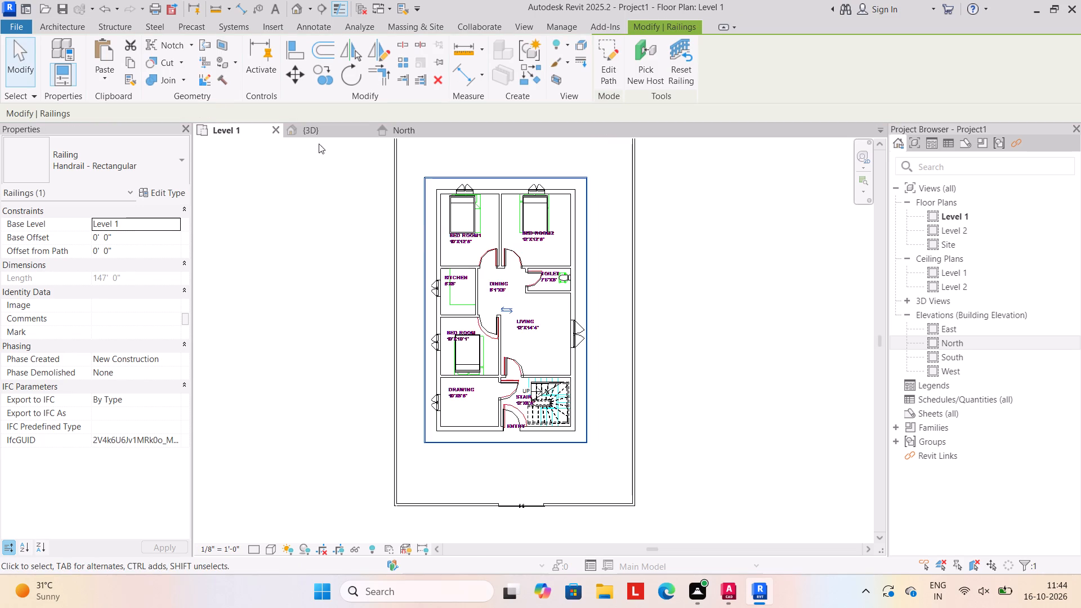
Copy the Level 1 railing and paste it aligned to Level 3 and Level 4.
{"action": "left_click", "coordinate": [320, 131]}
{"action": "left_click", "coordinate": [297, 394]}
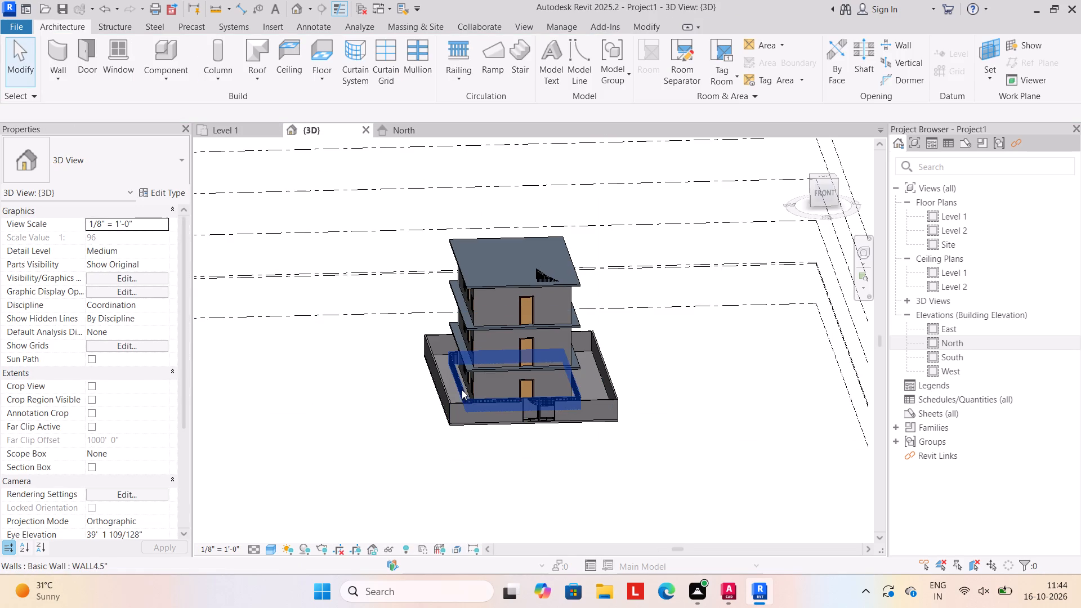
{"action": "left_click", "coordinate": [462, 390]}
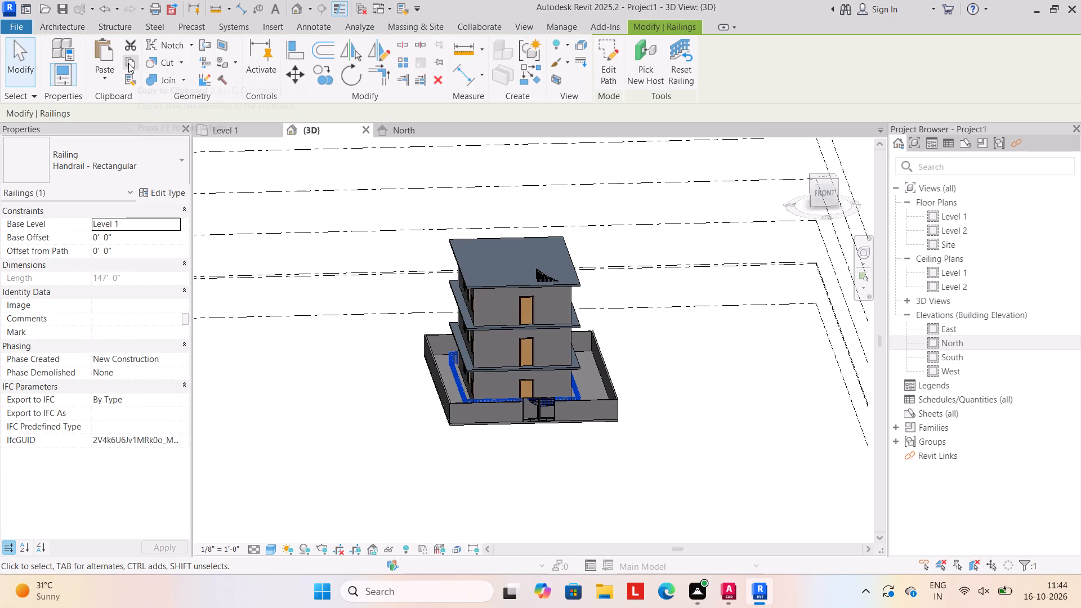
{"action": "left_click", "coordinate": [128, 63]}
{"action": "left_click", "coordinate": [105, 78]}
{"action": "left_click", "coordinate": [154, 130]}
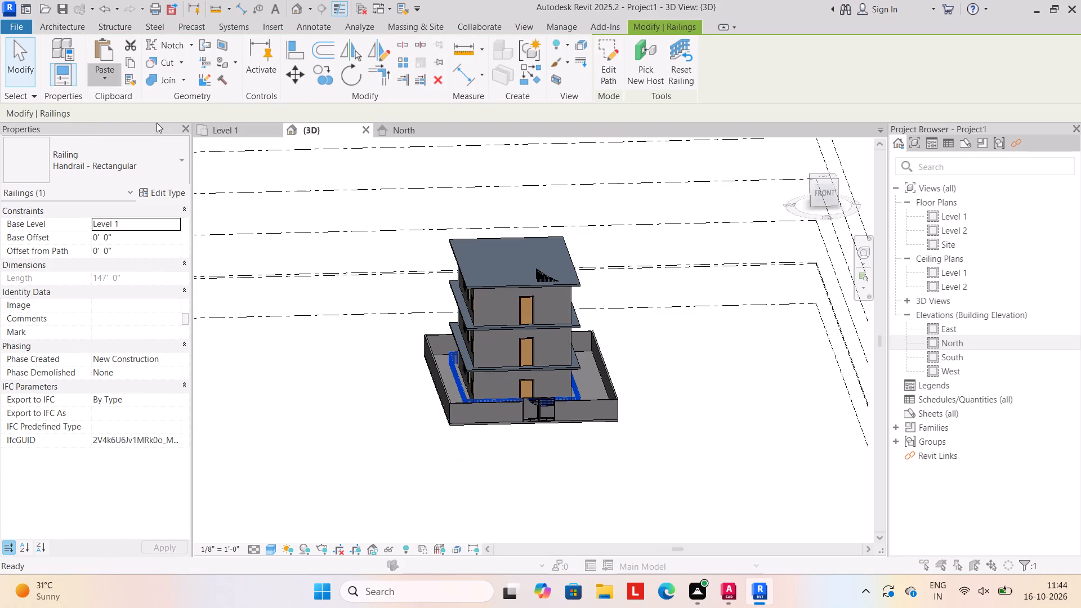
{"action": "left_click", "coordinate": [344, 225]}
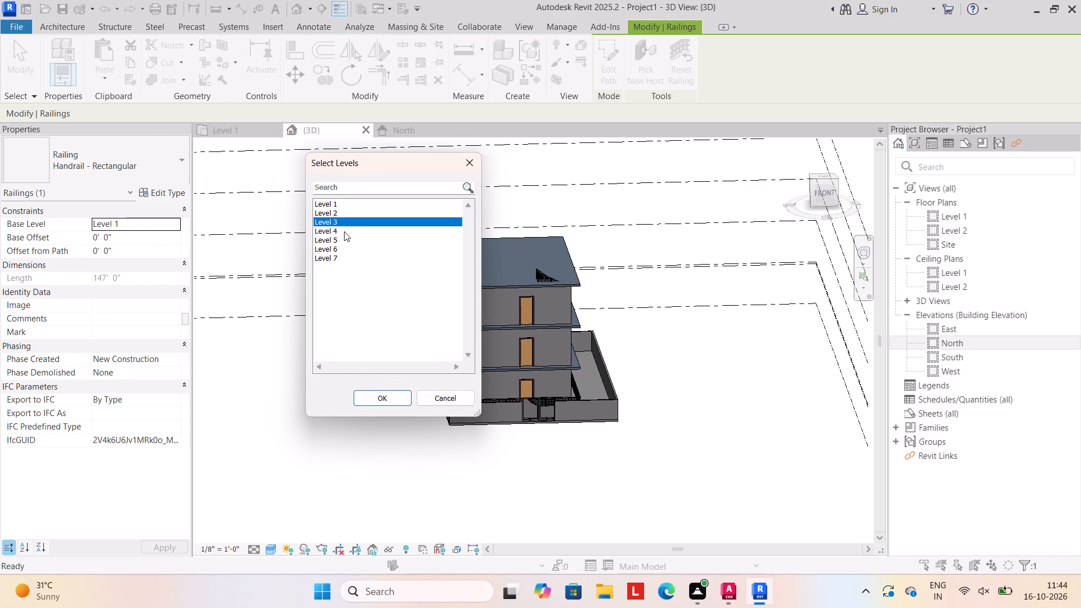
{"action": "left_click", "coordinate": [344, 232], "text": "shift"}
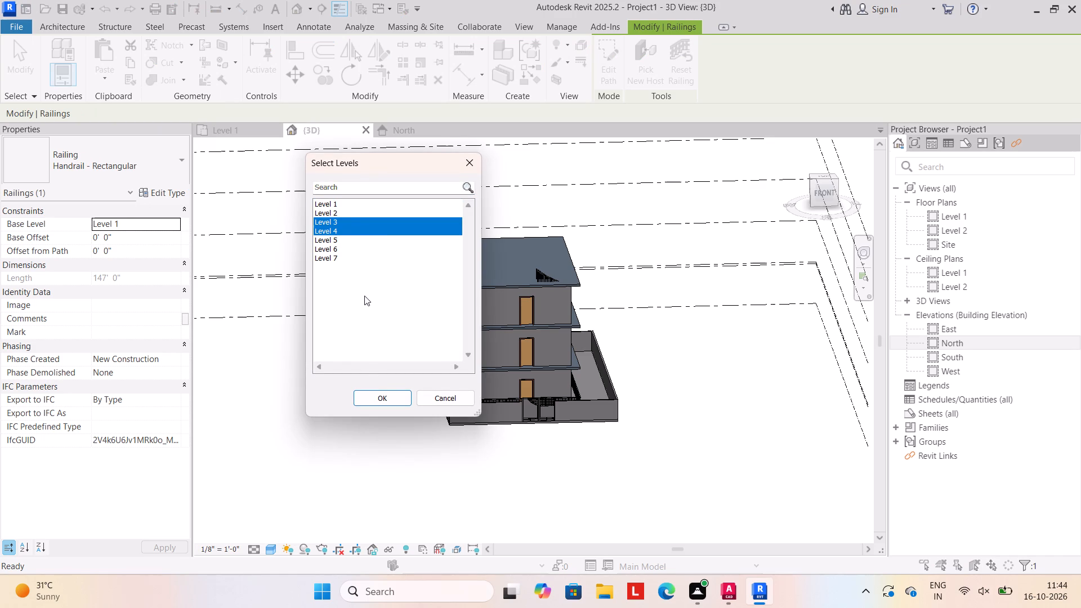
{"action": "left_click", "coordinate": [374, 392]}
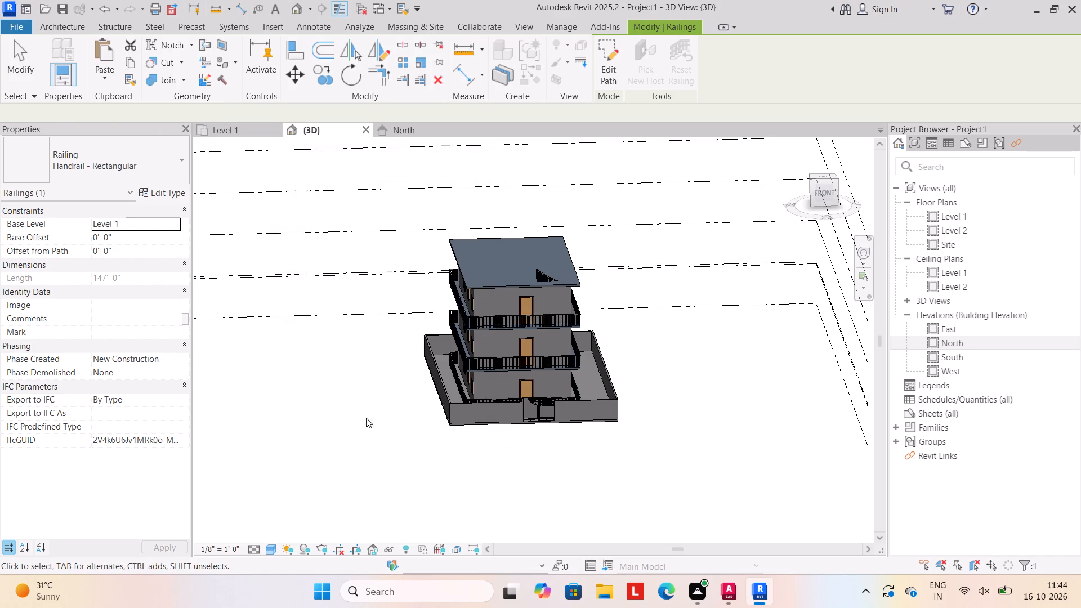
{"action": "left_click", "coordinate": [365, 422]}
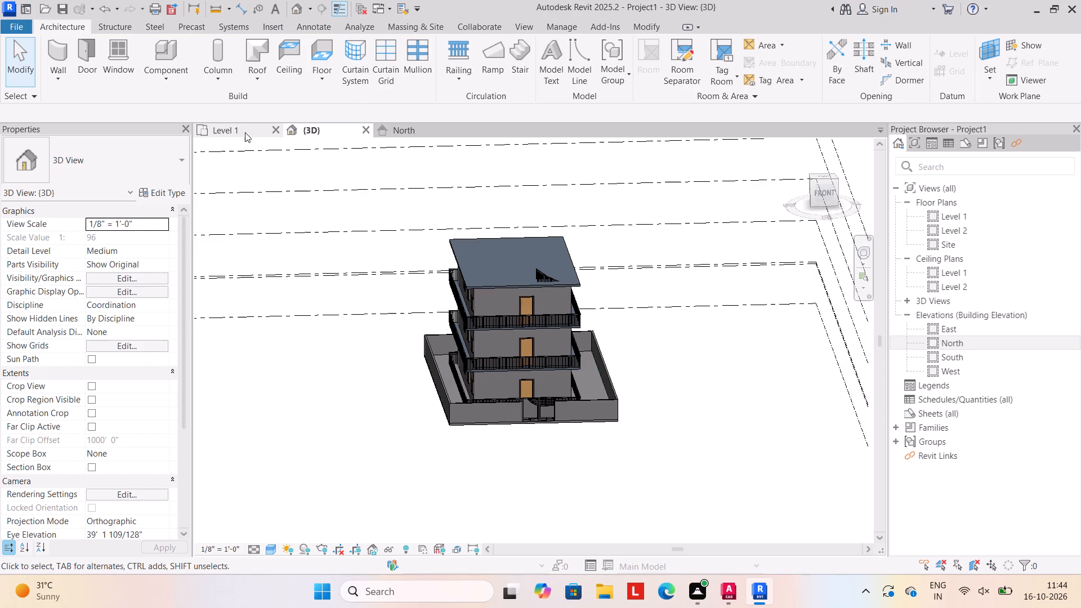
Draw a rectangular WALL4.5" parapet wall based on Level 5, 4' high, offset 2' outside the house's outer walls.
{"action": "left_click", "coordinate": [245, 132]}
{"action": "scroll", "coordinate": [341, 306], "scroll_direction": "down", "scroll_amount": 2}
{"action": "middle_click_drag", "start_coordinate": [341, 309], "coordinate": [397, 307]}
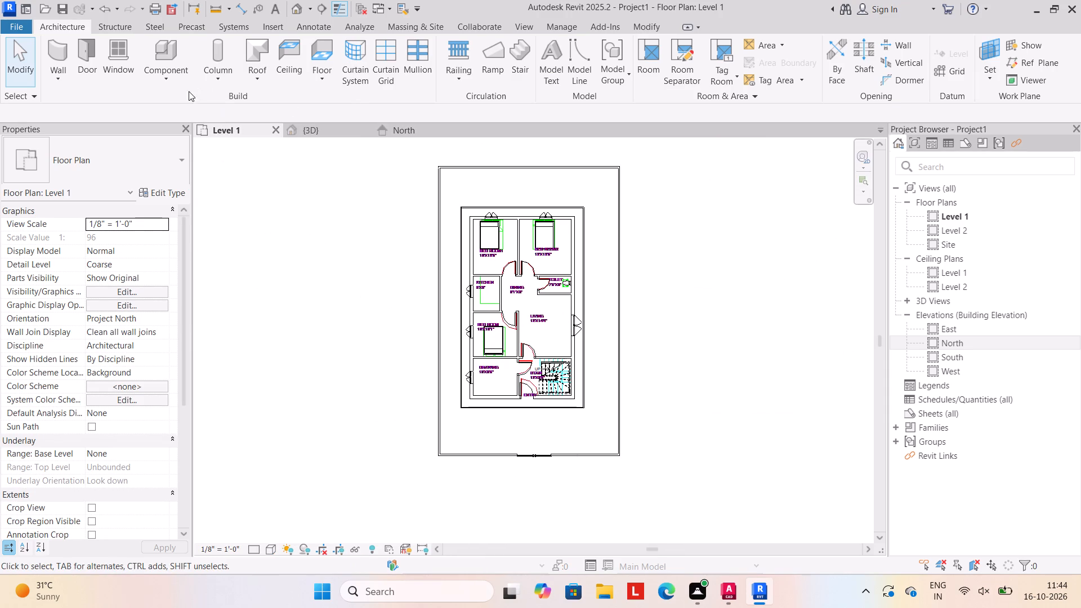
{"action": "left_click", "coordinate": [56, 84]}
{"action": "left_click", "coordinate": [79, 100]}
{"action": "scroll", "coordinate": [114, 222], "scroll_direction": "down", "scroll_amount": 2}
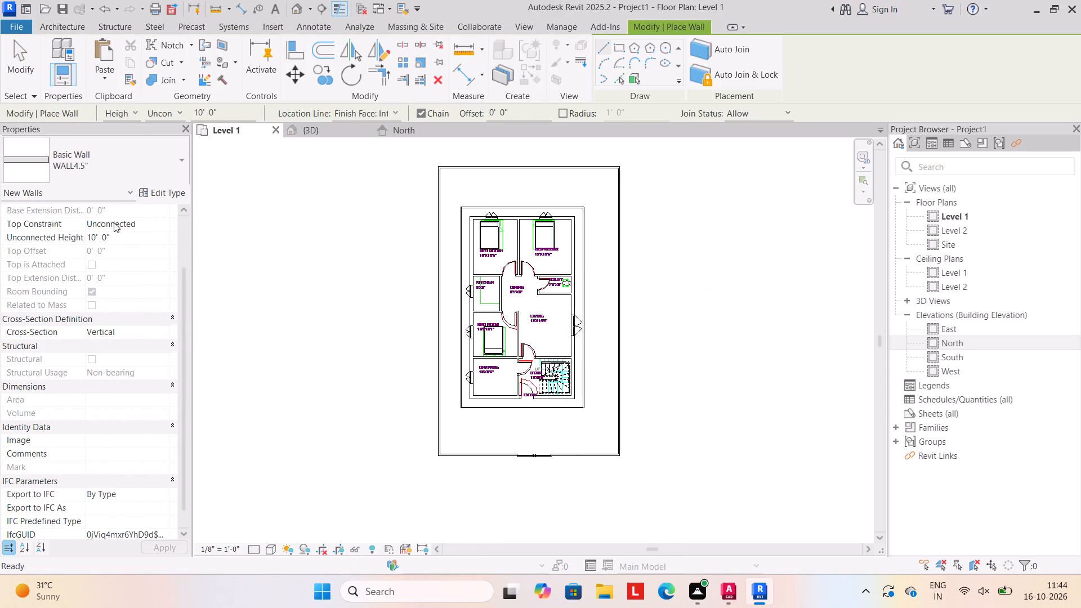
{"action": "left_click", "coordinate": [180, 158]}
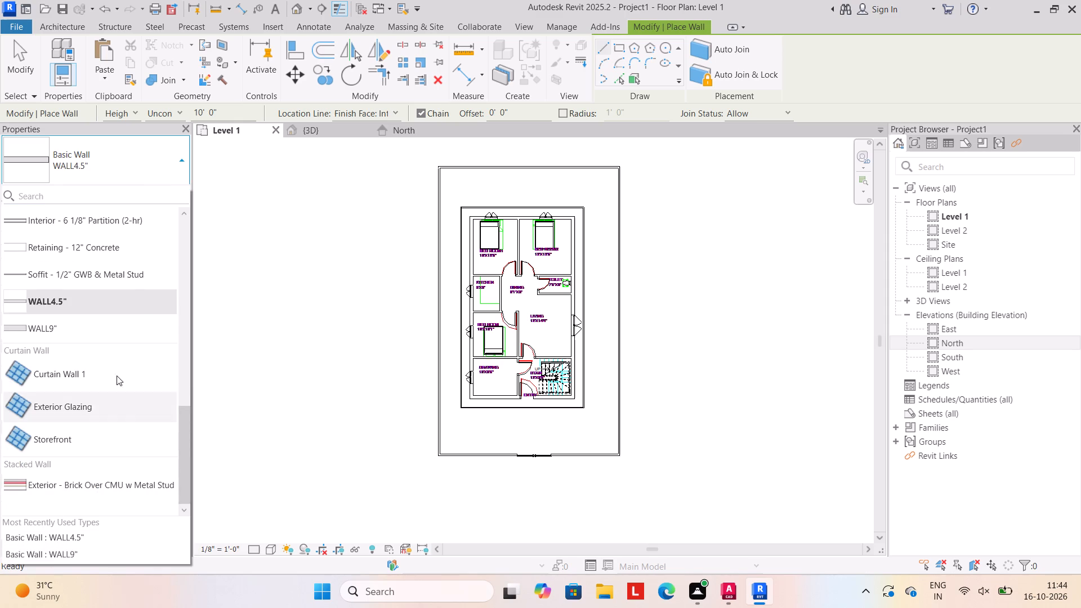
{"action": "left_click", "coordinate": [135, 155]}
{"action": "left_click", "coordinate": [137, 242]}
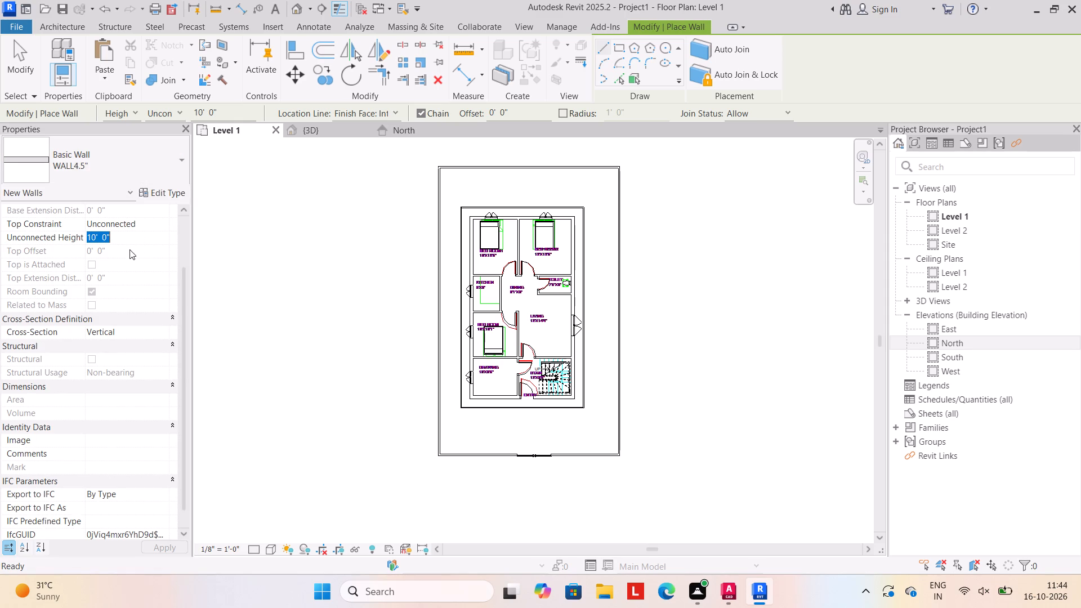
{"action": "key", "text": "4"}
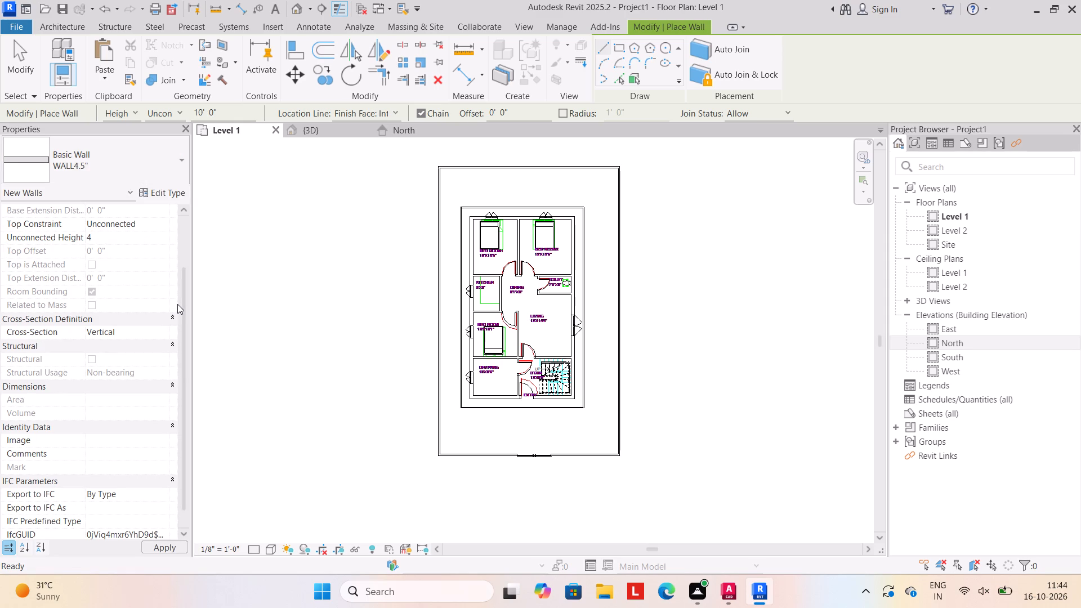
{"action": "key", "text": "apostrophe"}
{"action": "key", "text": "Return"}
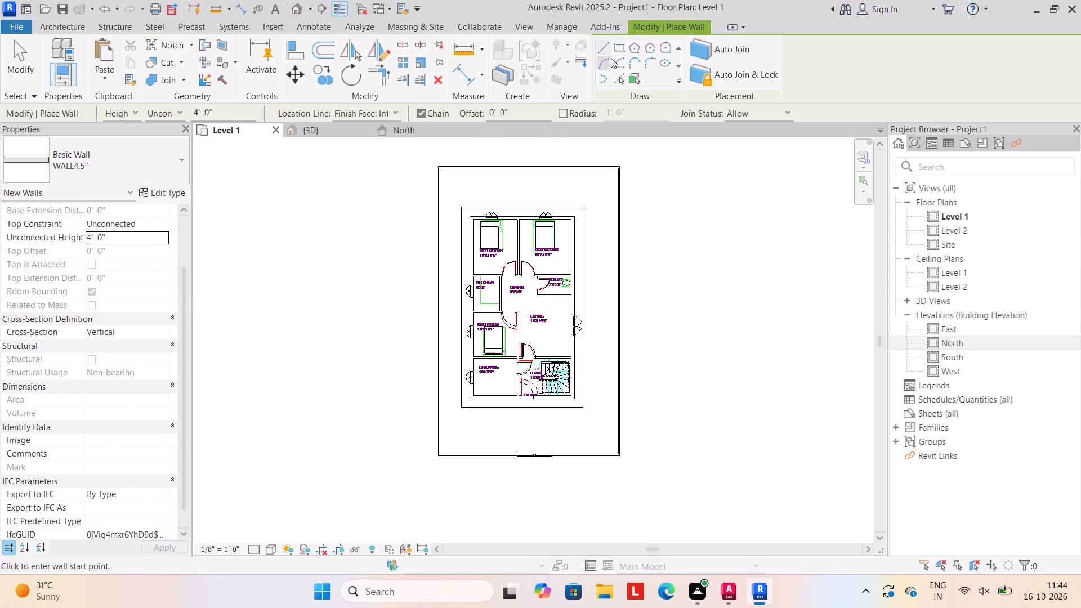
{"action": "left_click", "coordinate": [622, 48]}
{"action": "scroll", "coordinate": [145, 217], "scroll_direction": "up", "scroll_amount": 2}
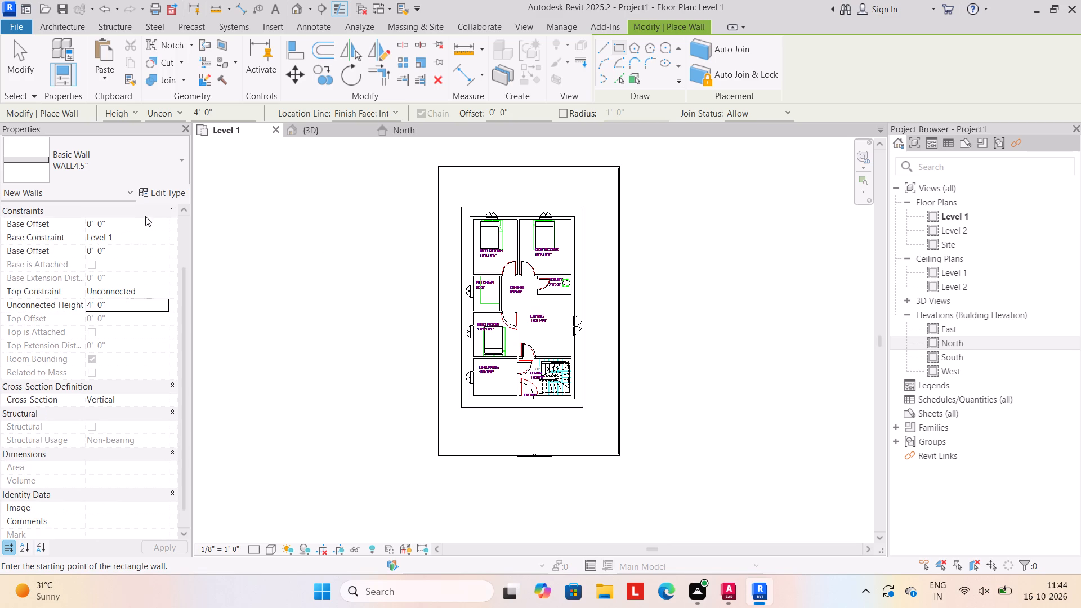
{"action": "left_click", "coordinate": [166, 239]}
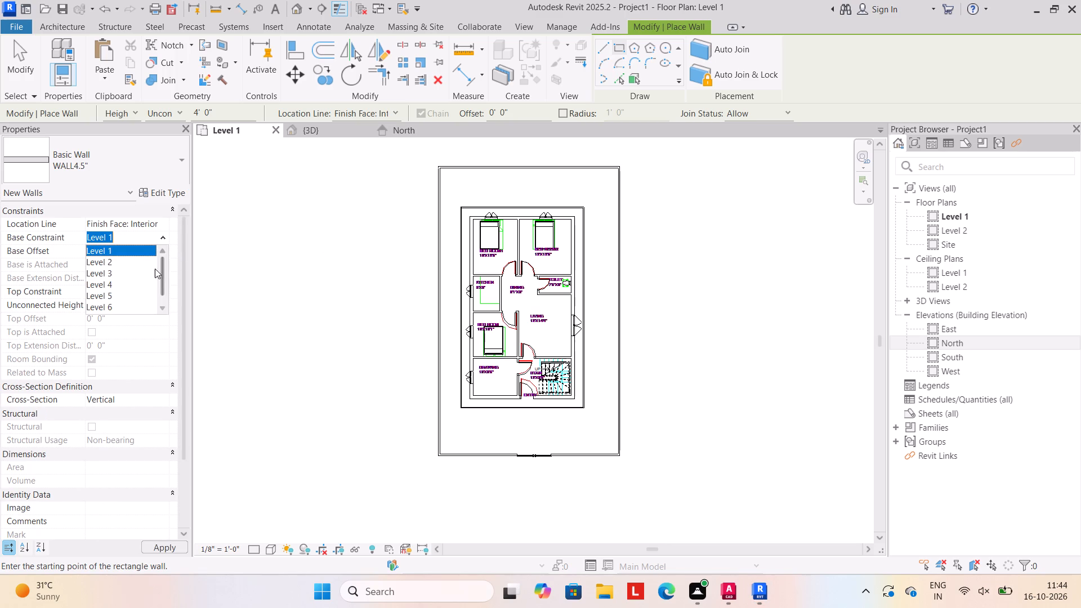
{"action": "left_click", "coordinate": [131, 299]}
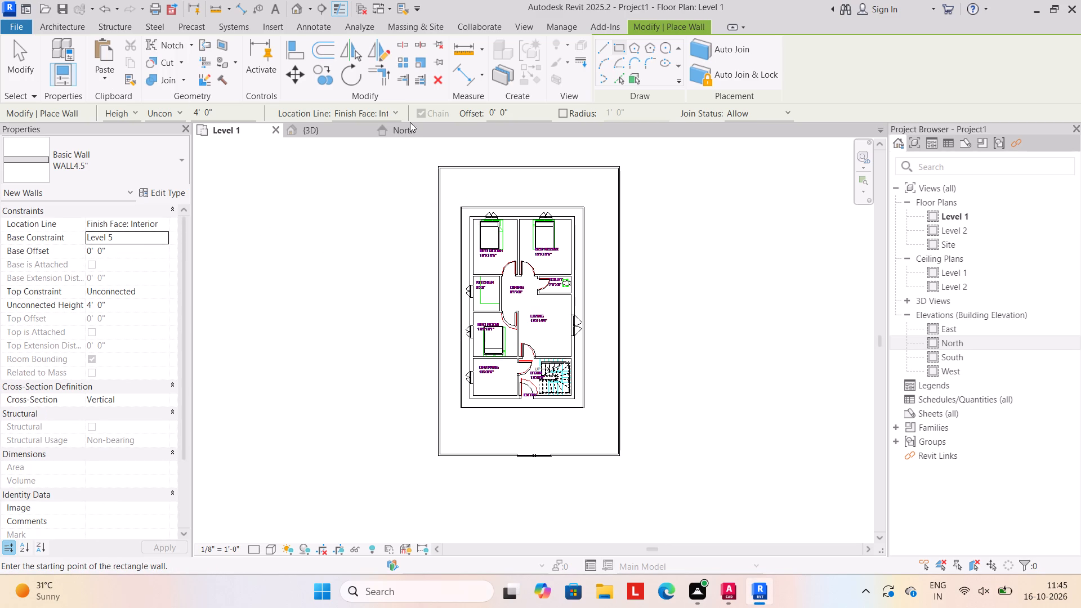
{"action": "left_click", "coordinate": [523, 113]}
{"action": "key", "text": "BackSpace"}
{"action": "key", "text": "BackSpace"}
{"action": "key", "text": "BackSpace"}
{"action": "key", "text": "BackSpace"}
{"action": "key", "text": "BackSpace"}
{"action": "key", "text": "BackSpace"}
{"action": "key", "text": "BackSpace"}
{"action": "key", "text": "BackSpace"}
{"action": "key", "text": "BackSpace"}
{"action": "key", "text": "BackSpace"}
{"action": "key", "text": "BackSpace"}
{"action": "key", "text": "BackSpace"}
{"action": "key", "text": "2"}
{"action": "key", "text": "apostrophe"}
{"action": "key", "text": "Return"}
{"action": "scroll", "coordinate": [479, 227], "scroll_direction": "up", "scroll_amount": 2}
{"action": "left_click", "coordinate": [465, 211]}
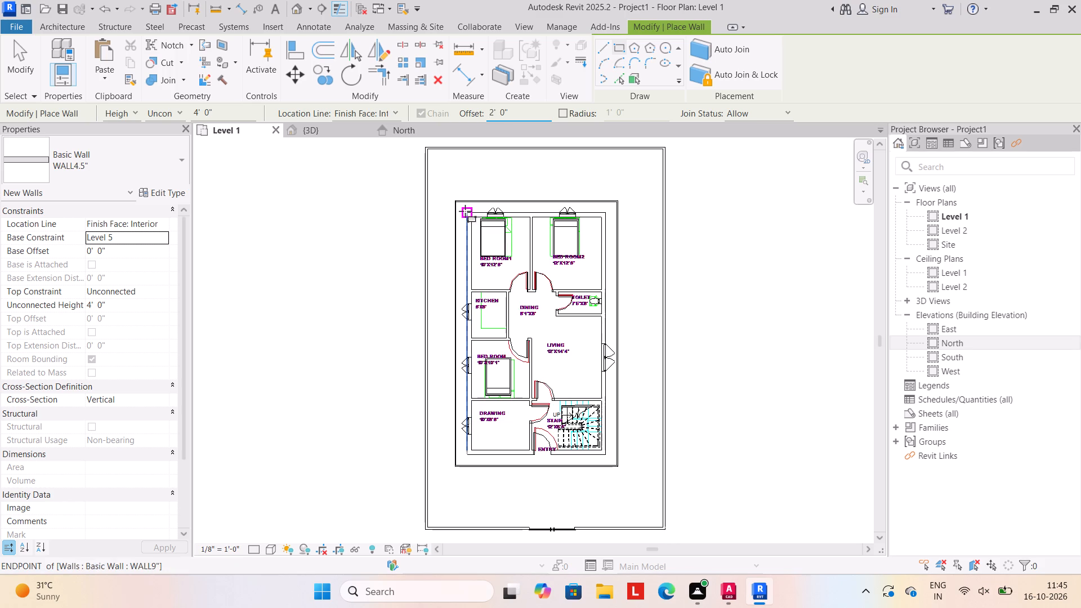
{"action": "left_click", "coordinate": [605, 457]}
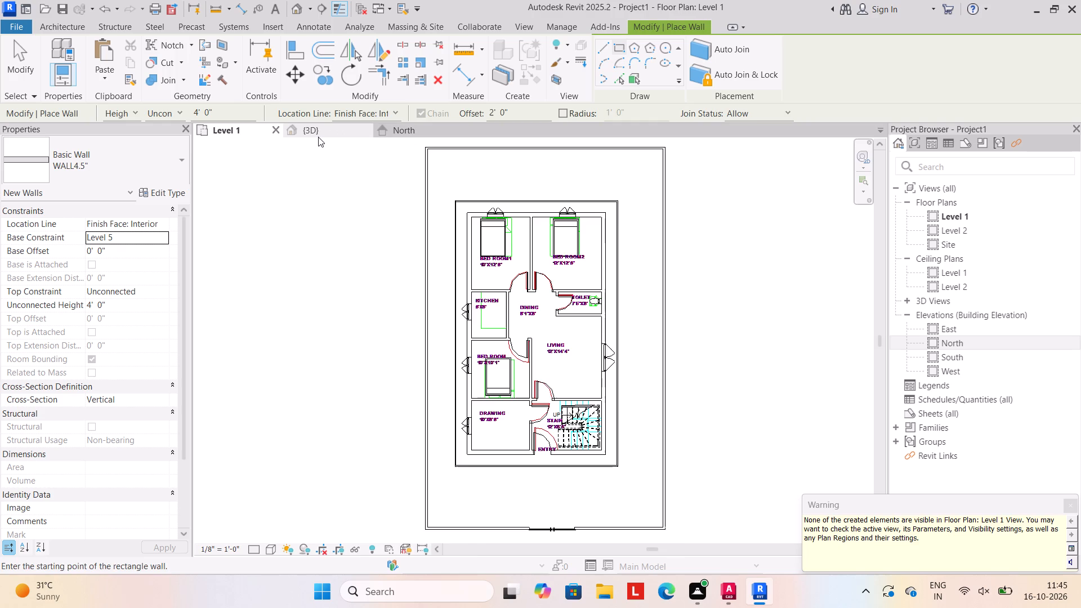
Examine the new roof parapet wall from several sides in the 3D view.
{"action": "left_click", "coordinate": [316, 136]}
{"action": "left_click", "coordinate": [349, 384]}
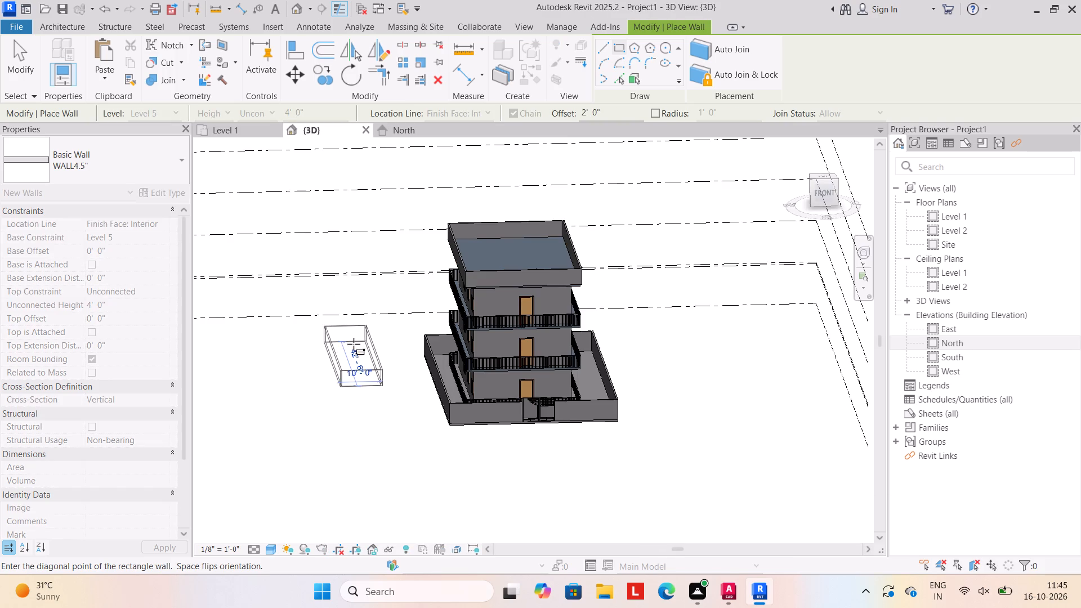
{"action": "key", "text": "Escape"}
{"action": "middle_click_drag", "start_coordinate": [317, 477], "coordinate": [274, 490], "text": "shift"}
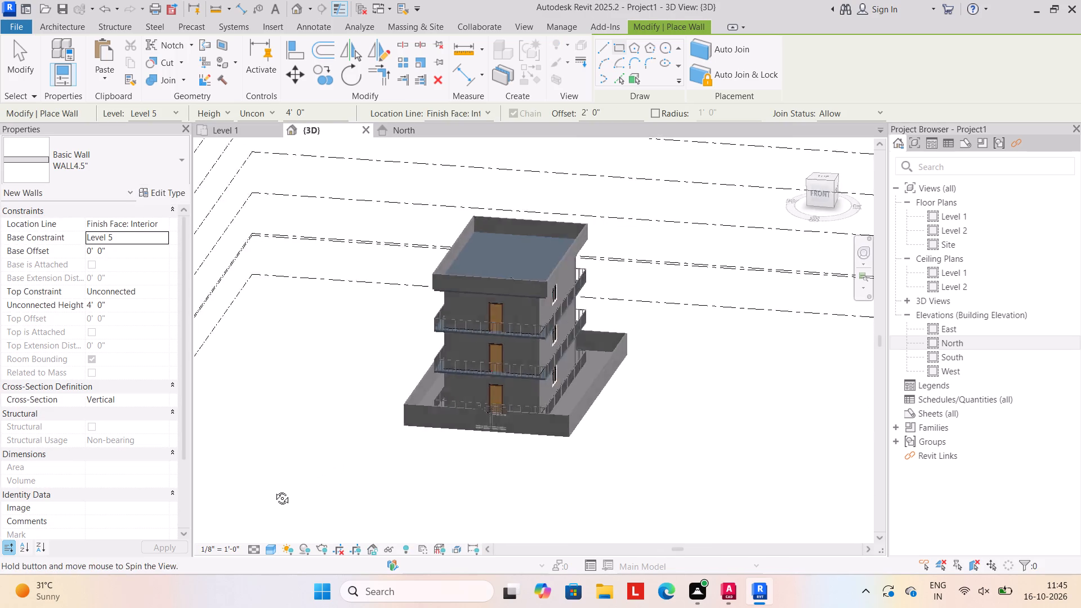
{"action": "middle_click_drag", "start_coordinate": [274, 490], "coordinate": [271, 490], "text": "shift"}
{"action": "middle_click_drag", "start_coordinate": [293, 493], "coordinate": [357, 514], "text": "shift"}
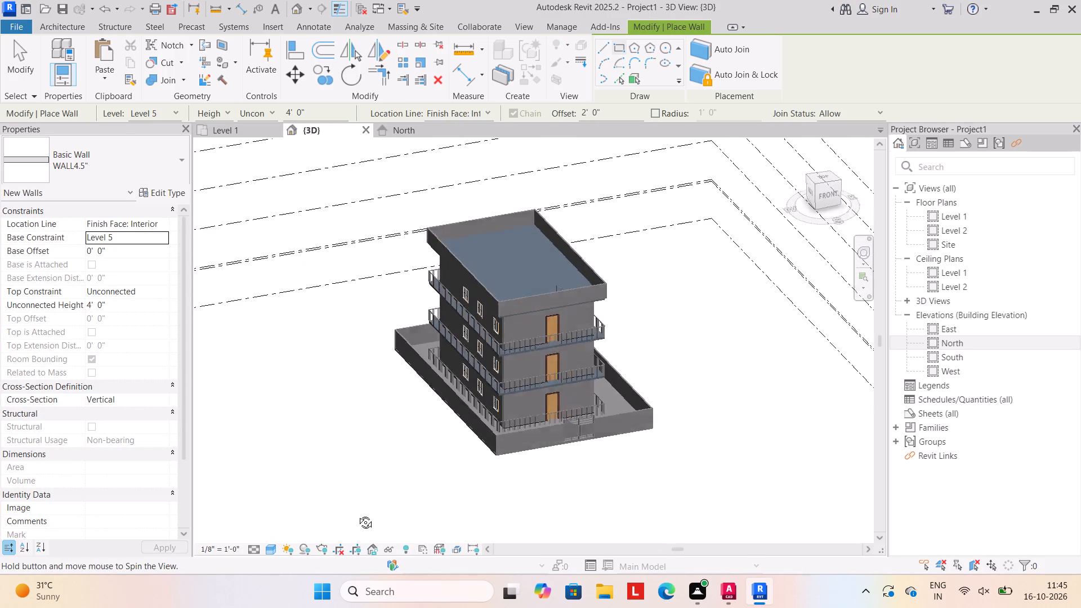
{"action": "middle_click_drag", "start_coordinate": [357, 514], "coordinate": [342, 508], "text": "shift"}
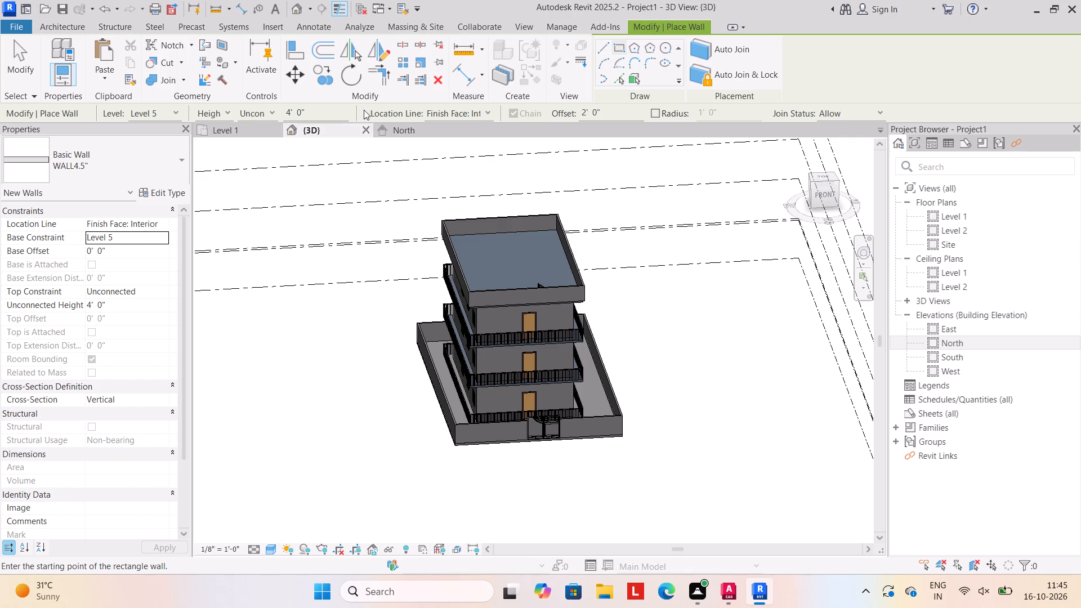
Paint the front wall faces of all three storeys with the Door - Frame material.
{"action": "left_click", "coordinate": [233, 57]}
{"action": "left_click", "coordinate": [249, 86]}
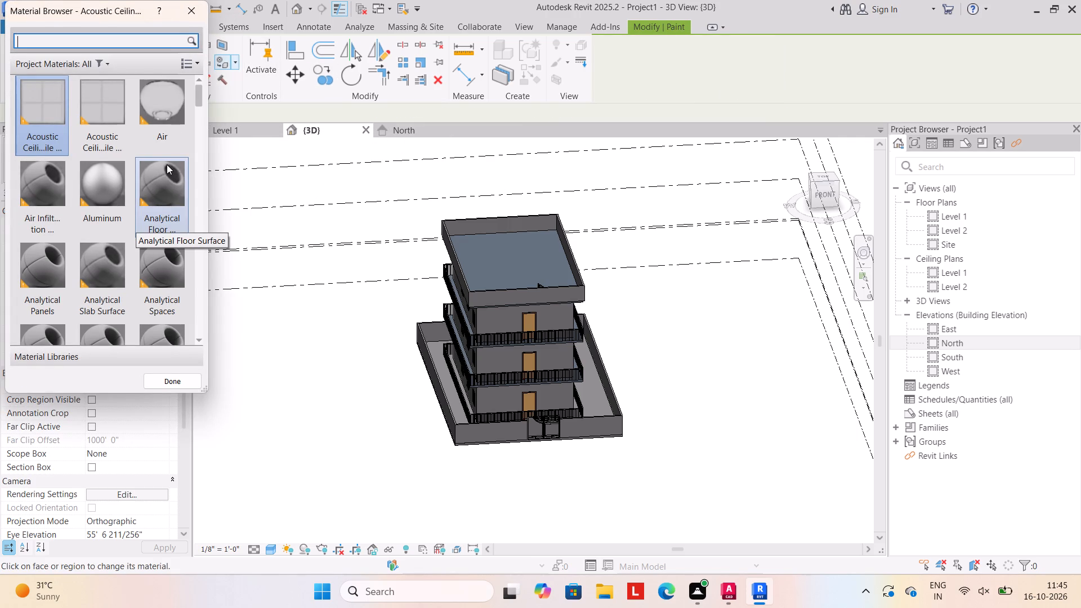
{"action": "scroll", "coordinate": [153, 245], "scroll_direction": "down", "scroll_amount": 6}
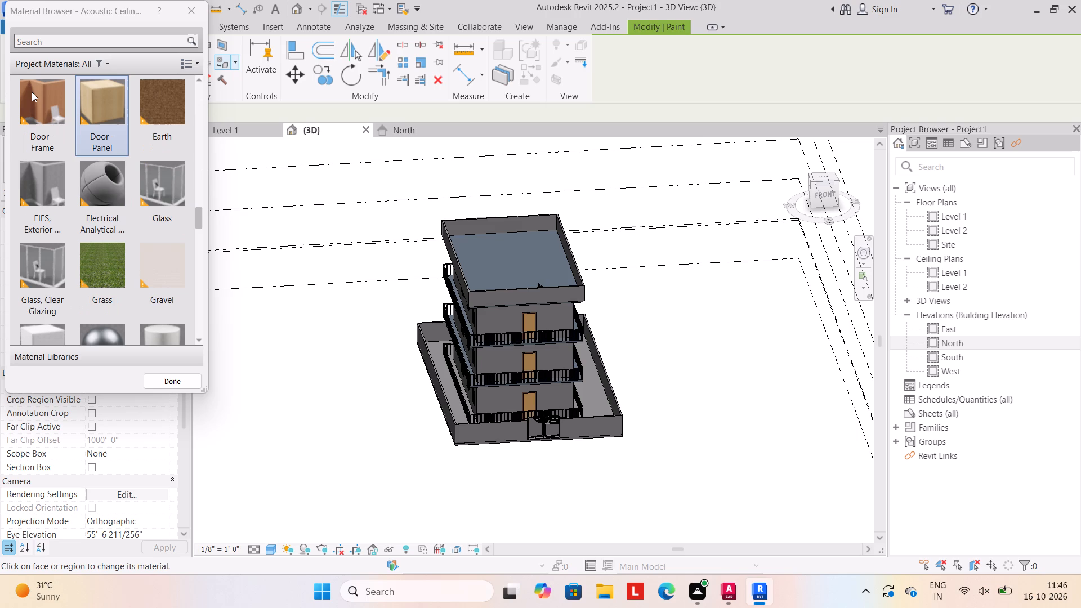
{"action": "left_click", "coordinate": [31, 91]}
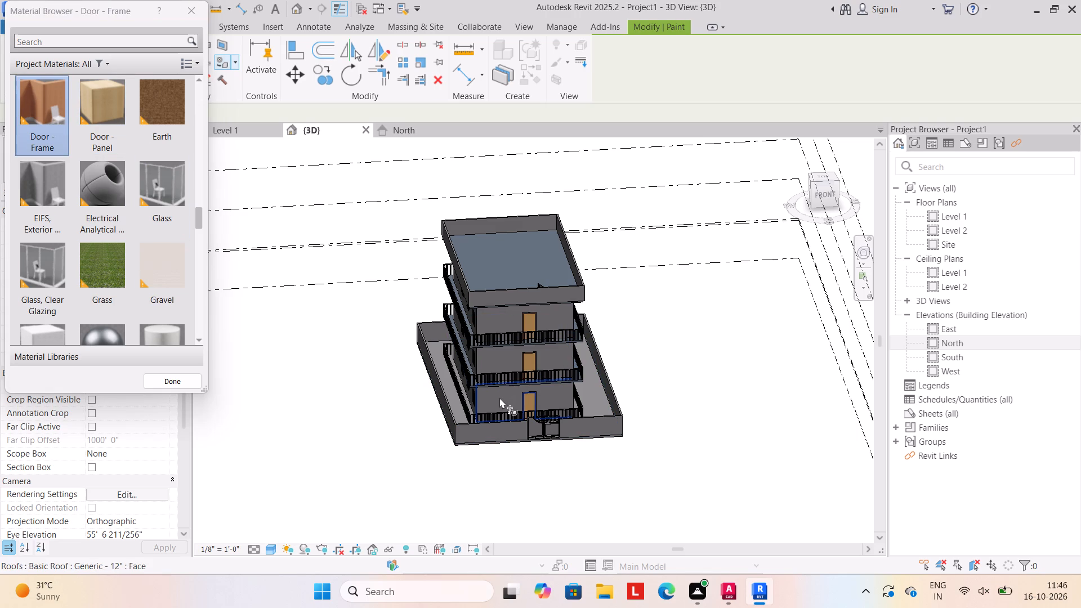
{"action": "left_click", "coordinate": [499, 397]}
{"action": "left_click", "coordinate": [493, 359]}
{"action": "left_click", "coordinate": [501, 320]}
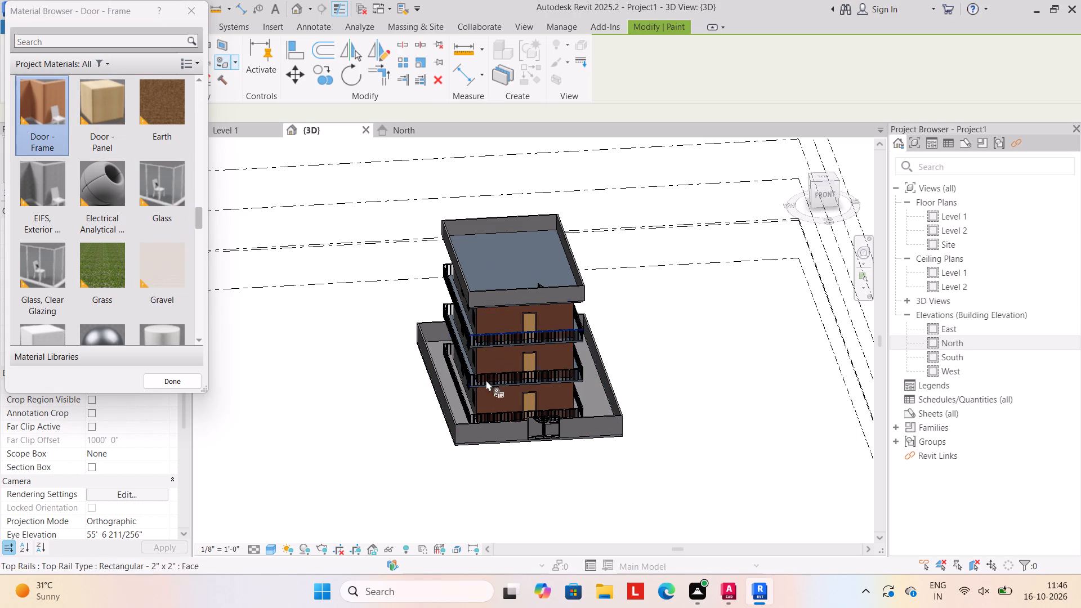
{"action": "key", "text": "Escape"}
Delete the Level 1 railing around the ground floor.
{"action": "left_click", "coordinate": [503, 410]}
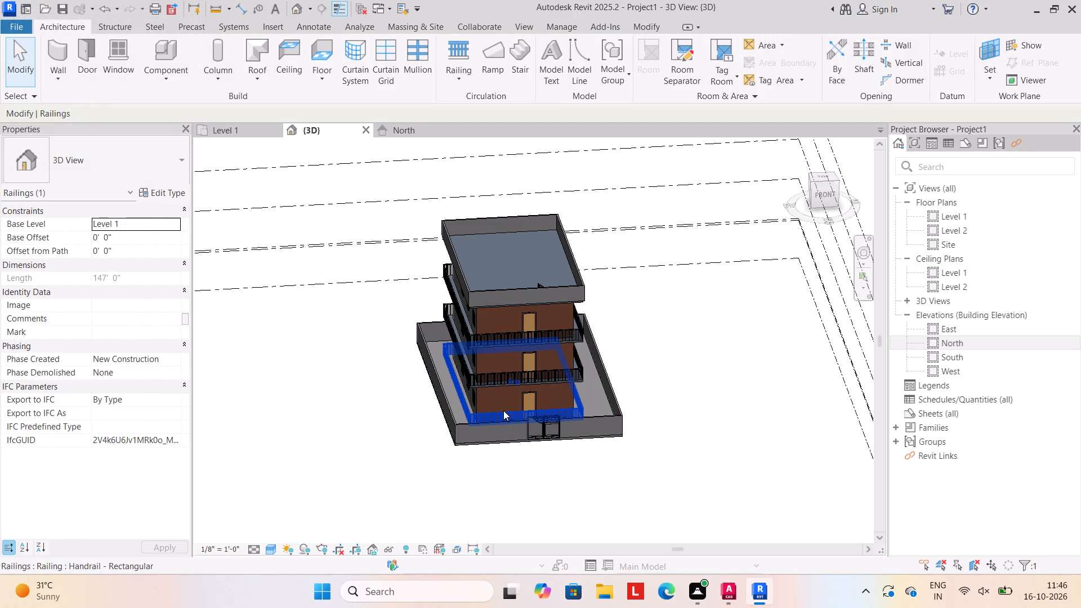
{"action": "key", "text": "Delete"}
Paint the right-side wall faces of all three storeys with the Door - Frame material.
{"action": "middle_click_drag", "start_coordinate": [507, 468], "coordinate": [379, 452], "text": "shift"}
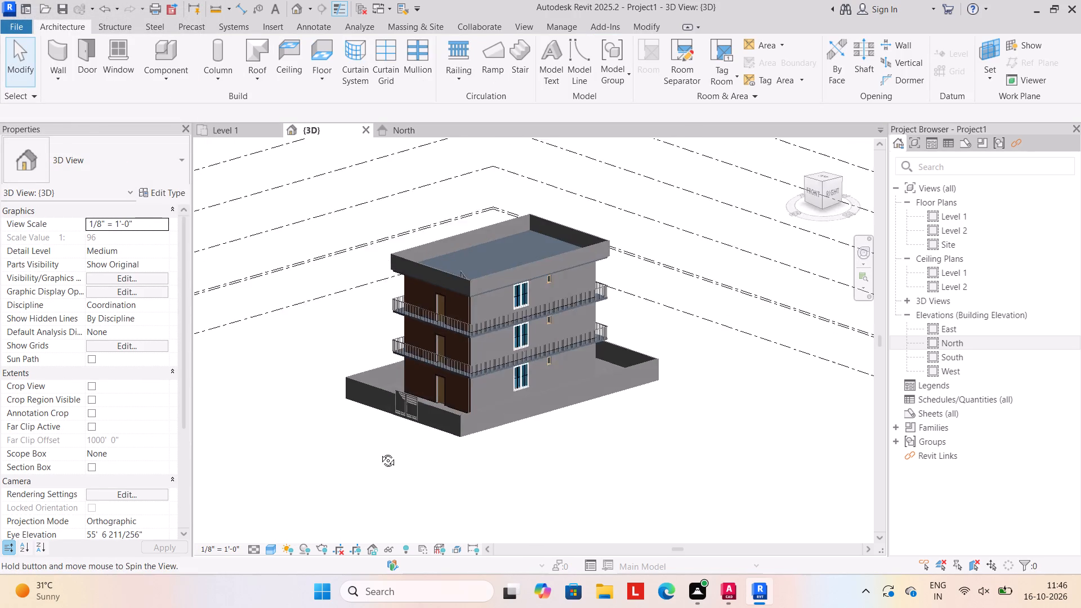
{"action": "middle_click_drag", "start_coordinate": [379, 452], "coordinate": [378, 451], "text": "shift"}
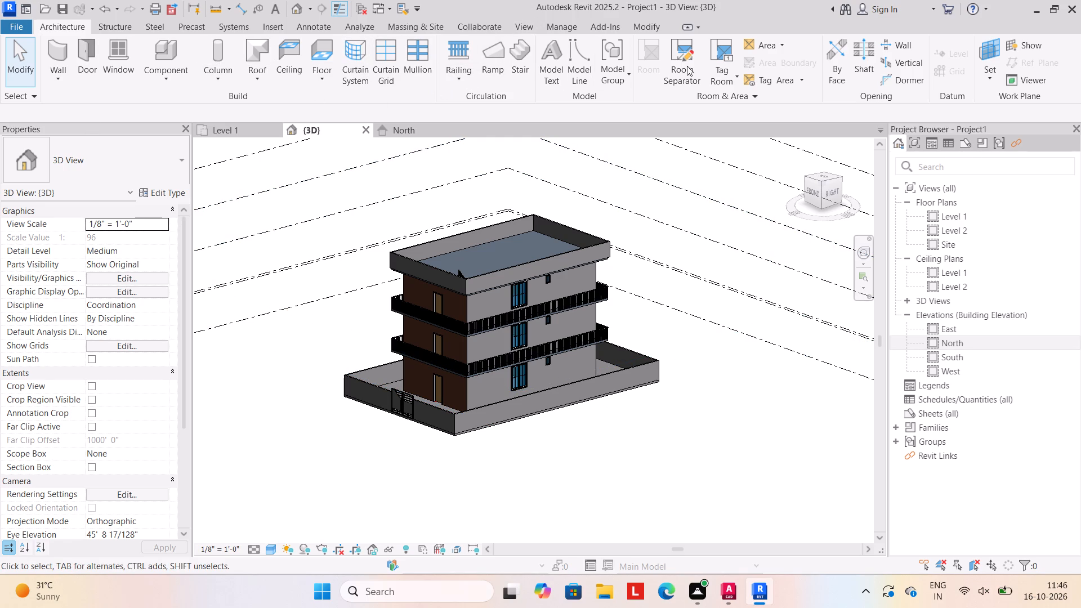
{"action": "left_click", "coordinate": [647, 24]}
{"action": "left_click", "coordinate": [230, 61]}
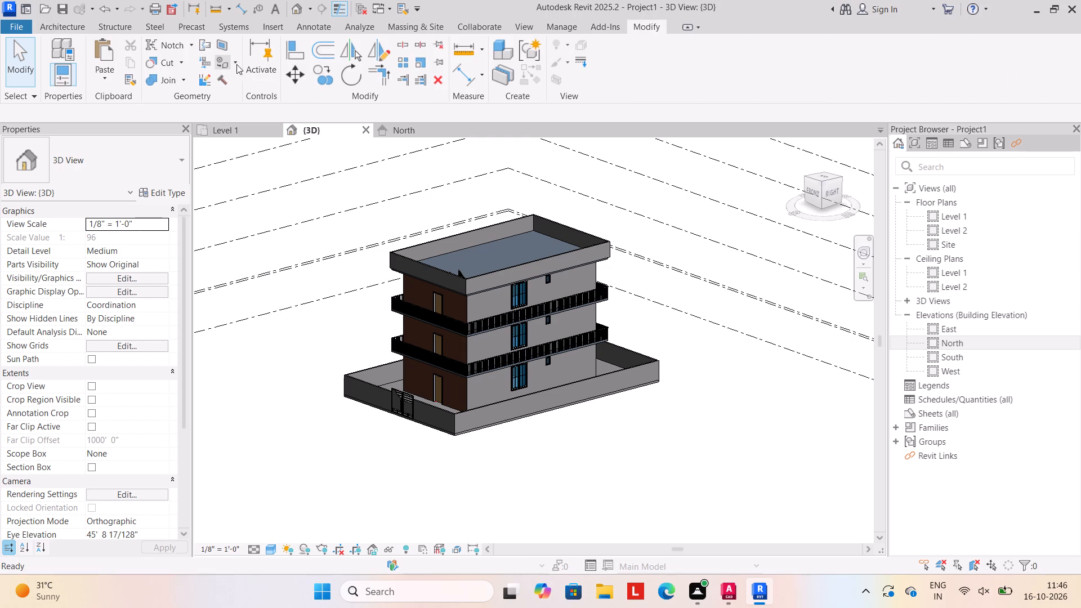
{"action": "left_click", "coordinate": [42, 184]}
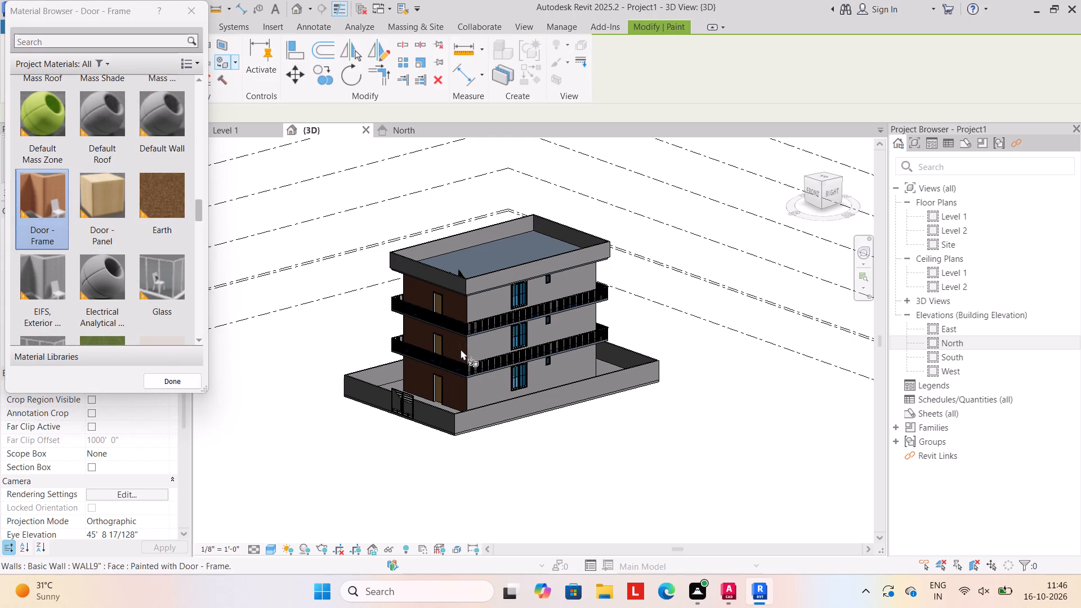
{"action": "left_click", "coordinate": [494, 383]}
{"action": "left_click", "coordinate": [478, 347]}
{"action": "left_click", "coordinate": [486, 305]}
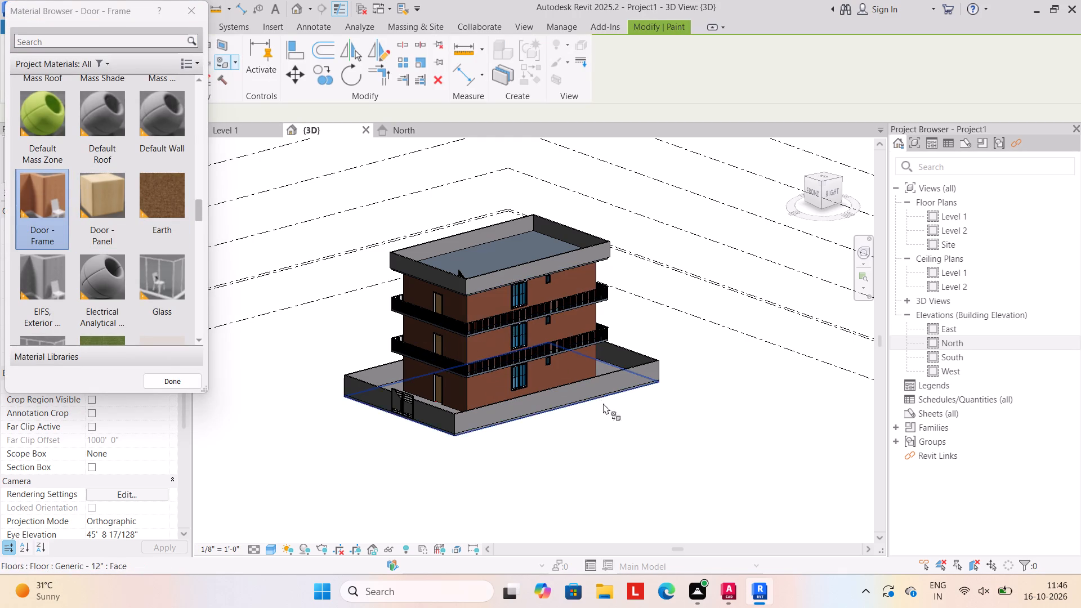
Paint the back and left-side wall faces of all three storeys with the Door - Frame material.
{"action": "middle_click_drag", "start_coordinate": [592, 449], "coordinate": [354, 457], "text": "shift"}
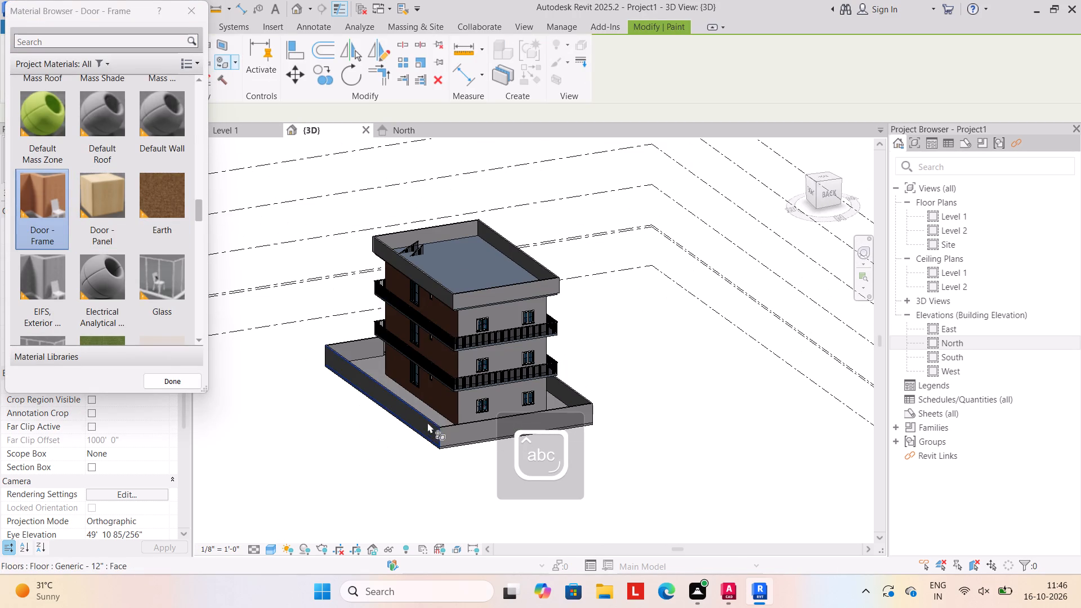
{"action": "left_click", "coordinate": [494, 400]}
{"action": "left_click", "coordinate": [504, 353]}
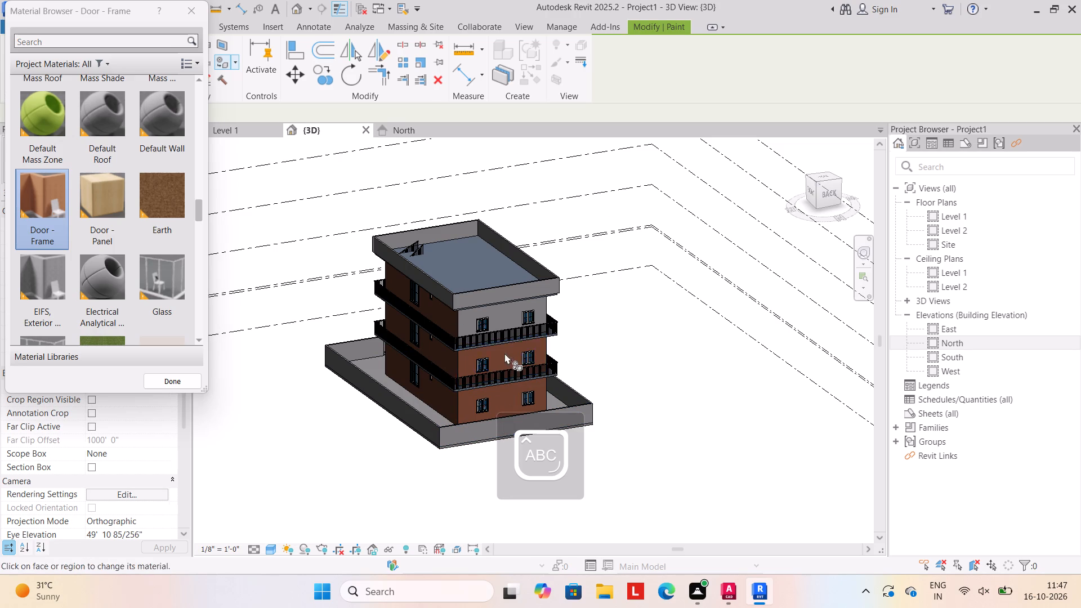
{"action": "left_click", "coordinate": [503, 313]}
{"action": "middle_click_drag", "start_coordinate": [633, 437], "coordinate": [479, 453], "text": "shift"}
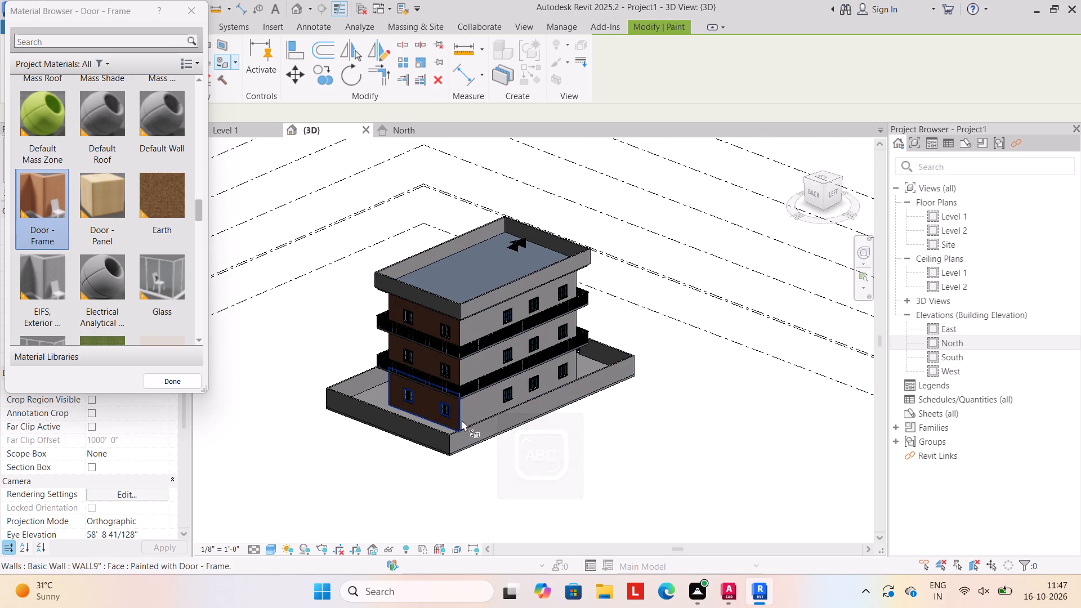
{"action": "left_click", "coordinate": [462, 420]}
{"action": "left_click", "coordinate": [475, 407]}
{"action": "left_click", "coordinate": [469, 366]}
{"action": "left_click", "coordinate": [468, 326]}
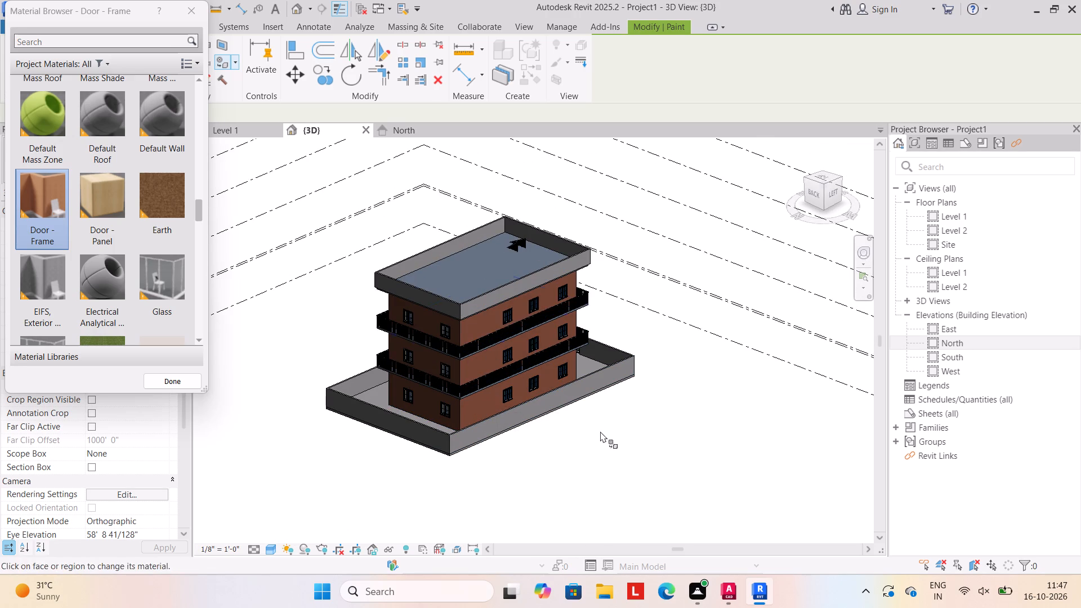
Paint the outer faces of the roof parapet on all four sides with the Wood - Stained material.
{"action": "middle_click_drag", "start_coordinate": [598, 443], "coordinate": [367, 441], "text": "shift"}
{"action": "scroll", "coordinate": [125, 207], "scroll_direction": "down", "scroll_amount": 3}
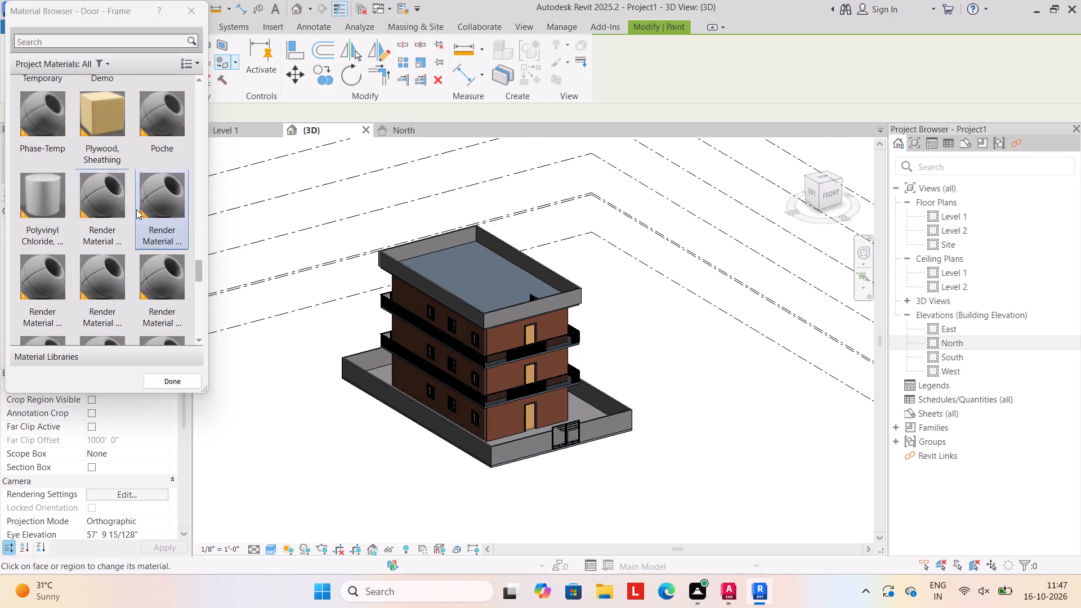
{"action": "scroll", "coordinate": [140, 176], "scroll_direction": "down", "scroll_amount": 8}
{"action": "left_click_drag", "start_coordinate": [35, 287], "coordinate": [53, 284]}
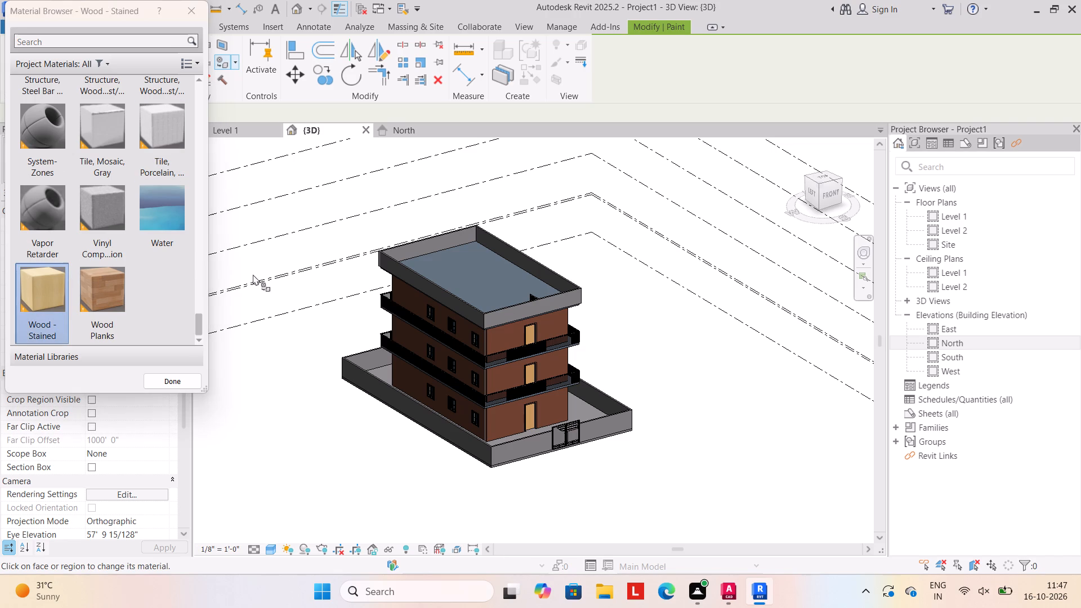
{"action": "left_click_drag", "start_coordinate": [511, 309], "coordinate": [516, 310]}
{"action": "middle_click_drag", "start_coordinate": [638, 405], "coordinate": [434, 404], "text": "shift"}
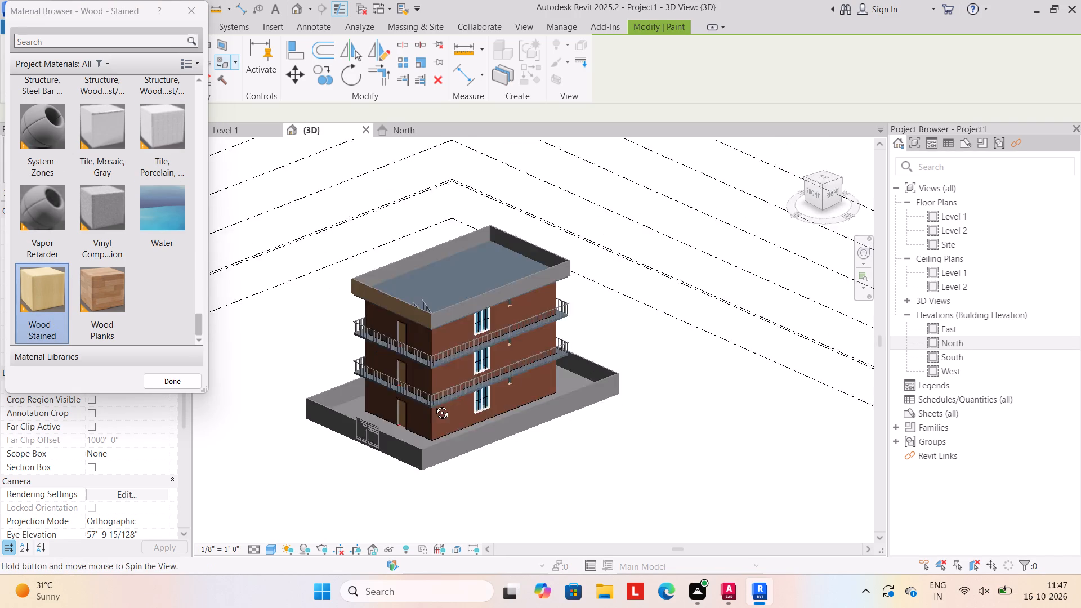
{"action": "middle_click_drag", "start_coordinate": [434, 404], "coordinate": [432, 404], "text": "shift"}
{"action": "left_click", "coordinate": [457, 302]}
{"action": "middle_click_drag", "start_coordinate": [649, 408], "coordinate": [388, 424], "text": "shift"}
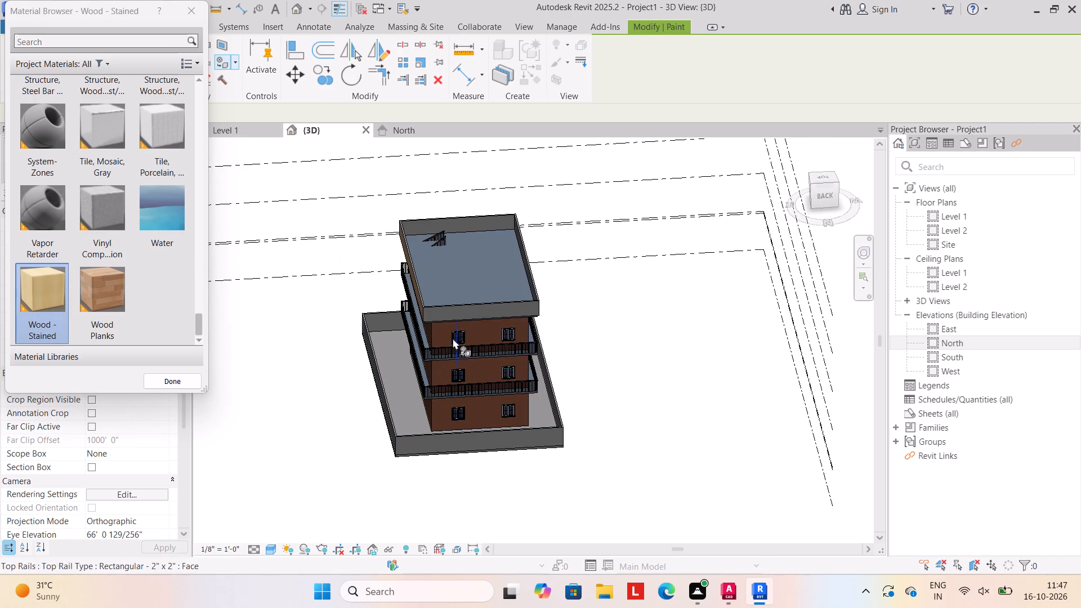
{"action": "left_click", "coordinate": [461, 310]}
{"action": "middle_click_drag", "start_coordinate": [496, 360], "coordinate": [370, 354], "text": "shift"}
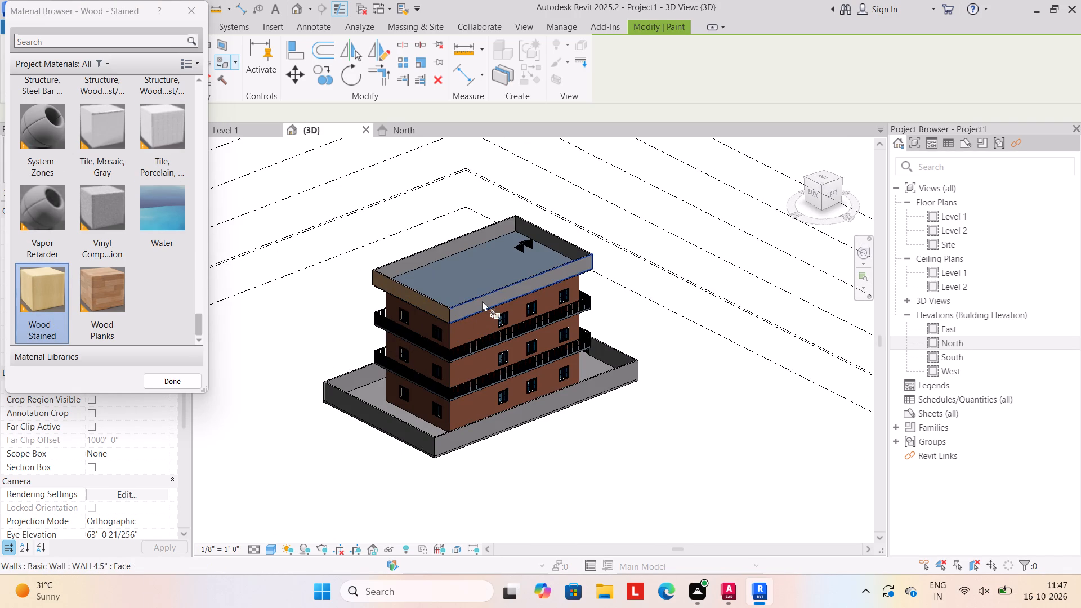
{"action": "left_click", "coordinate": [483, 295]}
Paint the front boundary wall faces on both sides of the gate with the Carpet (1) material.
{"action": "middle_click_drag", "start_coordinate": [622, 378], "coordinate": [345, 353], "text": "shift"}
{"action": "scroll", "coordinate": [475, 448], "scroll_direction": "up", "scroll_amount": 1}
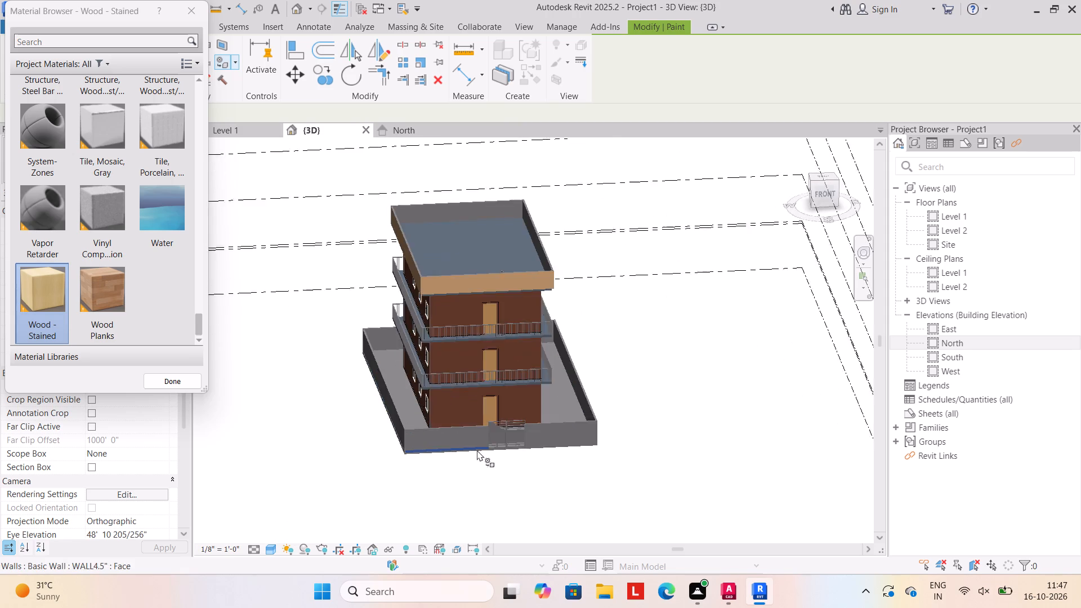
{"action": "scroll", "coordinate": [477, 450], "scroll_direction": "up", "scroll_amount": 2}
{"action": "middle_click", "coordinate": [481, 444]}
{"action": "scroll", "coordinate": [148, 244], "scroll_direction": "down", "scroll_amount": 5}
{"action": "scroll", "coordinate": [148, 247], "scroll_direction": "up", "scroll_amount": 6}
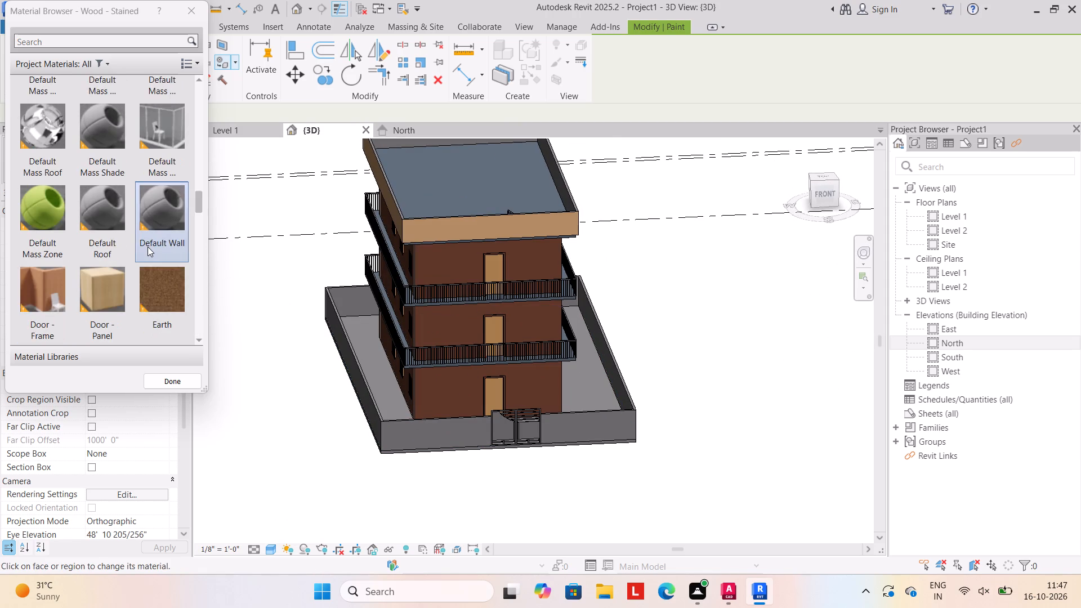
{"action": "scroll", "coordinate": [148, 247], "scroll_direction": "up", "scroll_amount": 8}
{"action": "scroll", "coordinate": [148, 247], "scroll_direction": "down", "scroll_amount": 4}
{"action": "scroll", "coordinate": [149, 247], "scroll_direction": "up", "scroll_amount": 1}
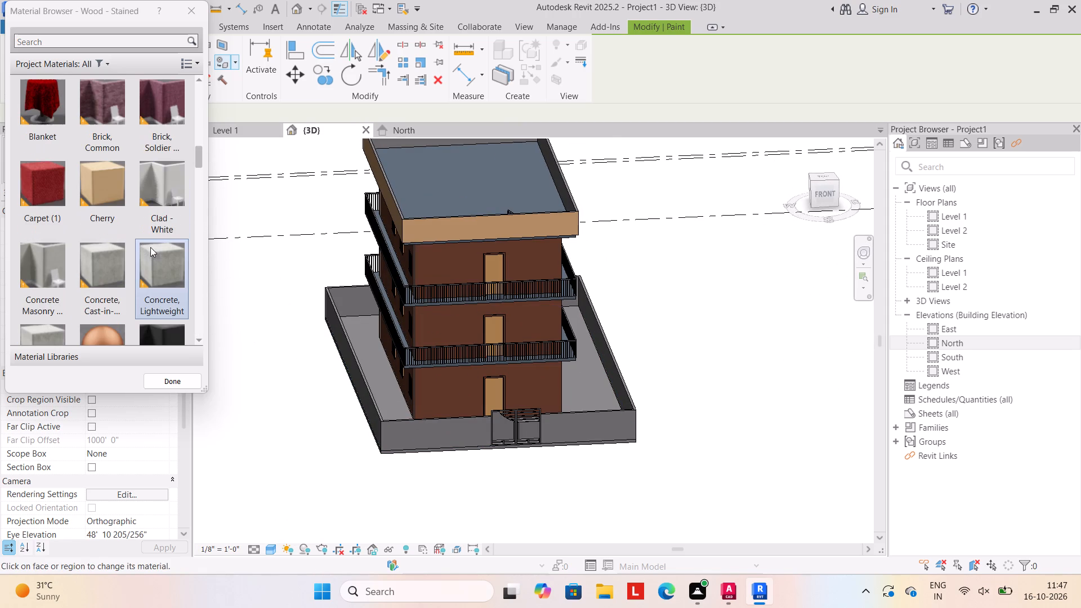
{"action": "left_click", "coordinate": [41, 186]}
{"action": "left_click_drag", "start_coordinate": [413, 424], "coordinate": [425, 426]}
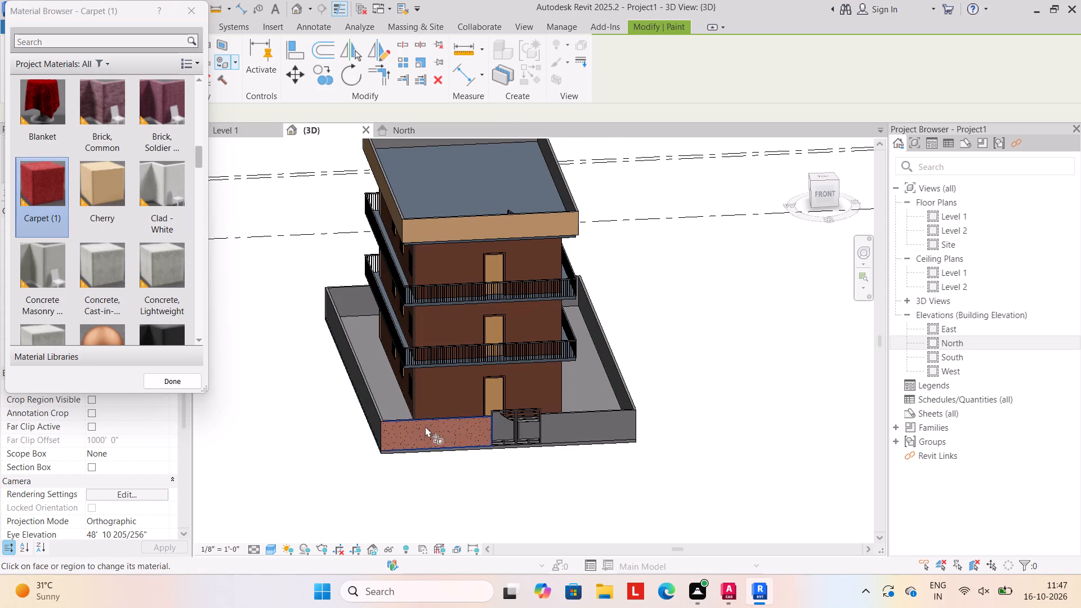
{"action": "left_click_drag", "start_coordinate": [425, 426], "coordinate": [428, 426]}
{"action": "left_click", "coordinate": [561, 424]}
Paint the outer faces of the right, back and left boundary walls with the Carpet (1) material.
{"action": "middle_click_drag", "start_coordinate": [630, 490], "coordinate": [474, 514], "text": "shift"}
{"action": "scroll", "coordinate": [557, 515], "scroll_direction": "up", "scroll_amount": 1, "text": "shift"}
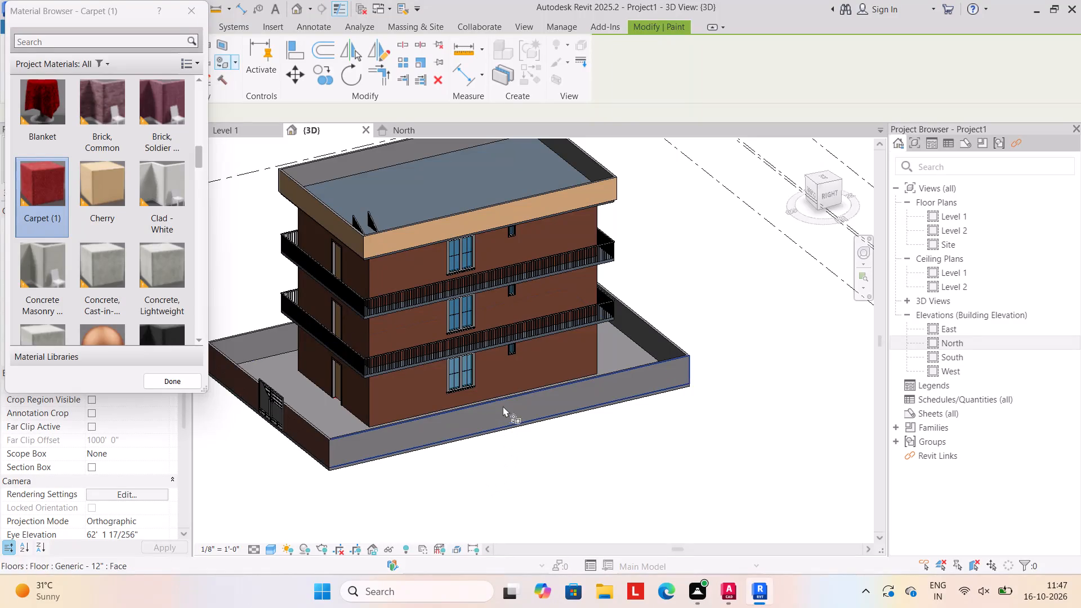
{"action": "left_click_drag", "start_coordinate": [503, 406], "coordinate": [512, 417]}
{"action": "middle_click_drag", "start_coordinate": [674, 495], "coordinate": [398, 489], "text": "shift"}
{"action": "scroll", "coordinate": [606, 507], "scroll_direction": "up", "scroll_amount": 1, "text": "shift"}
{"action": "left_click_drag", "start_coordinate": [442, 430], "coordinate": [449, 428]}
{"action": "middle_click_drag", "start_coordinate": [660, 491], "coordinate": [528, 492], "text": "shift"}
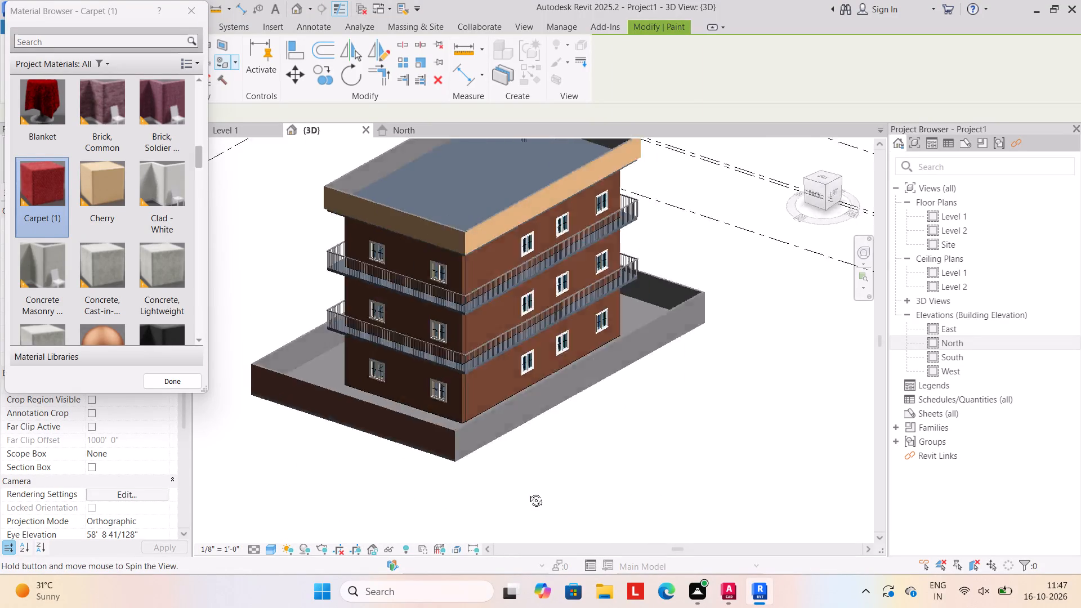
{"action": "middle_click_drag", "start_coordinate": [528, 492], "coordinate": [474, 481], "text": "shift"}
{"action": "left_click_drag", "start_coordinate": [498, 394], "coordinate": [506, 392]}
Examine the painted front boundary wall and gate up close, and finish painting.
{"action": "middle_click_drag", "start_coordinate": [709, 458], "coordinate": [453, 453]}
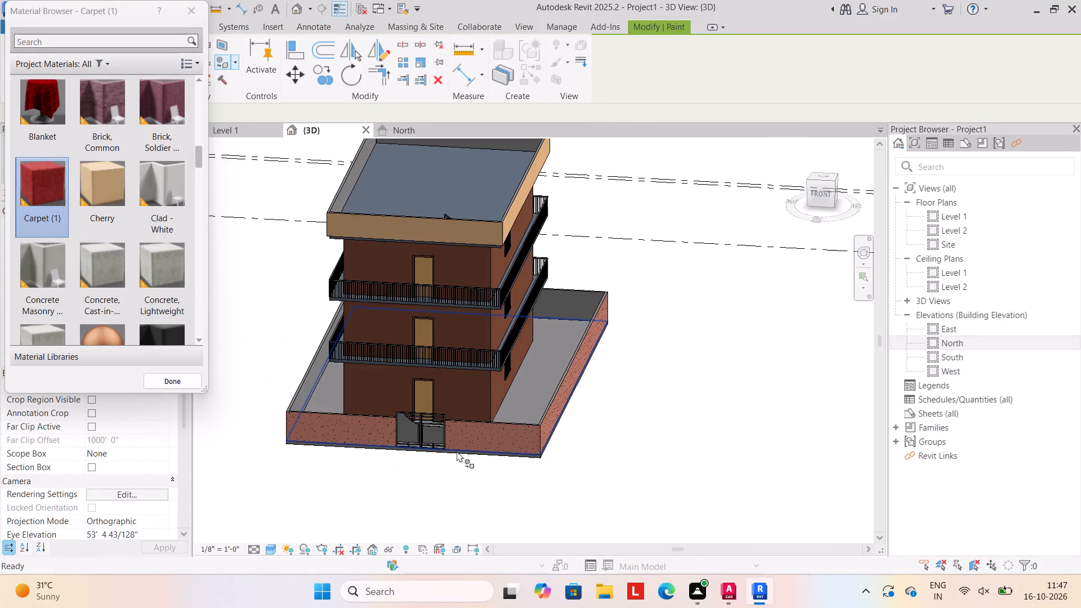
{"action": "middle_click_drag", "start_coordinate": [492, 478], "coordinate": [528, 455], "text": "shift"}
{"action": "scroll", "coordinate": [397, 436], "scroll_direction": "up", "scroll_amount": 3}
{"action": "middle_click_drag", "start_coordinate": [433, 439], "coordinate": [437, 453], "text": "shift"}
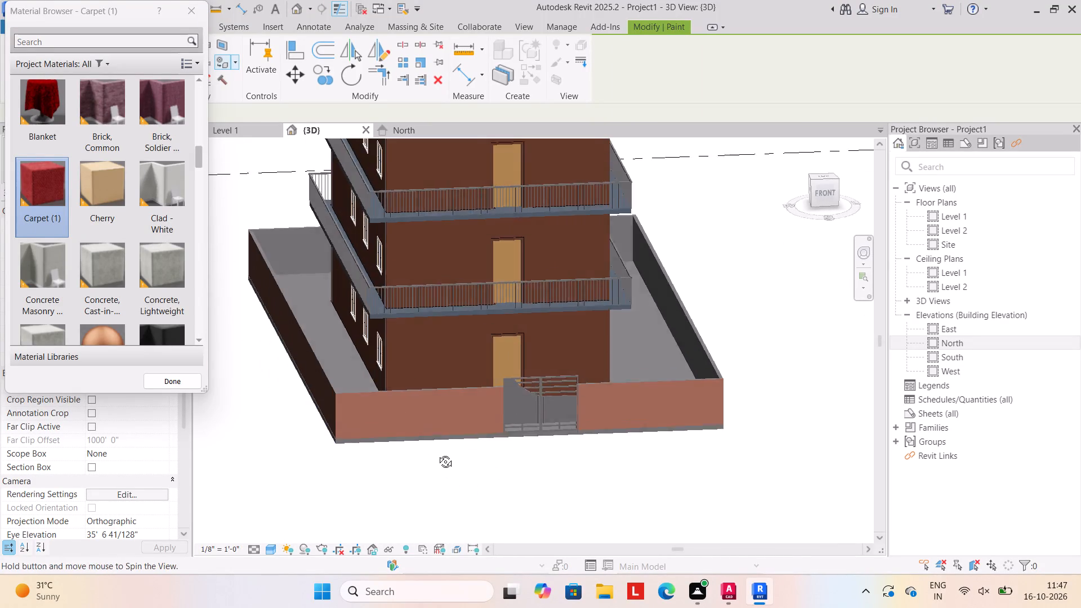
{"action": "middle_click_drag", "start_coordinate": [437, 453], "coordinate": [437, 464], "text": "shift"}
{"action": "scroll", "coordinate": [441, 451], "scroll_direction": "up", "scroll_amount": 1}
{"action": "middle_click_drag", "start_coordinate": [469, 462], "coordinate": [436, 466]}
{"action": "middle_click", "coordinate": [514, 502]}
{"action": "scroll", "coordinate": [514, 502], "scroll_direction": "up", "scroll_amount": 1}
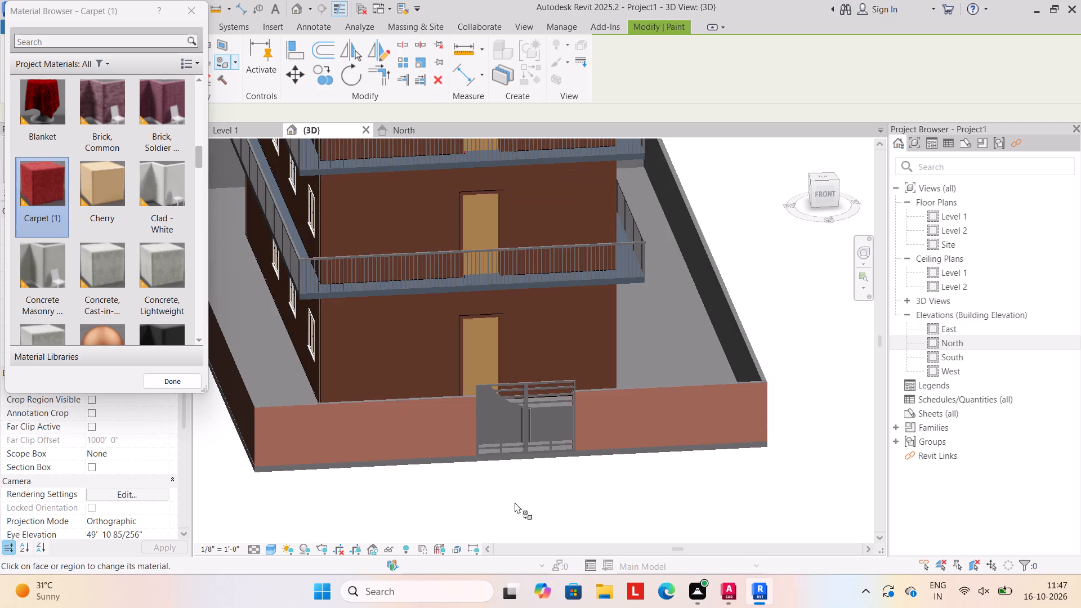
{"action": "middle_click_drag", "start_coordinate": [515, 502], "coordinate": [542, 482]}
{"action": "scroll", "coordinate": [520, 463], "scroll_direction": "up", "scroll_amount": 6}
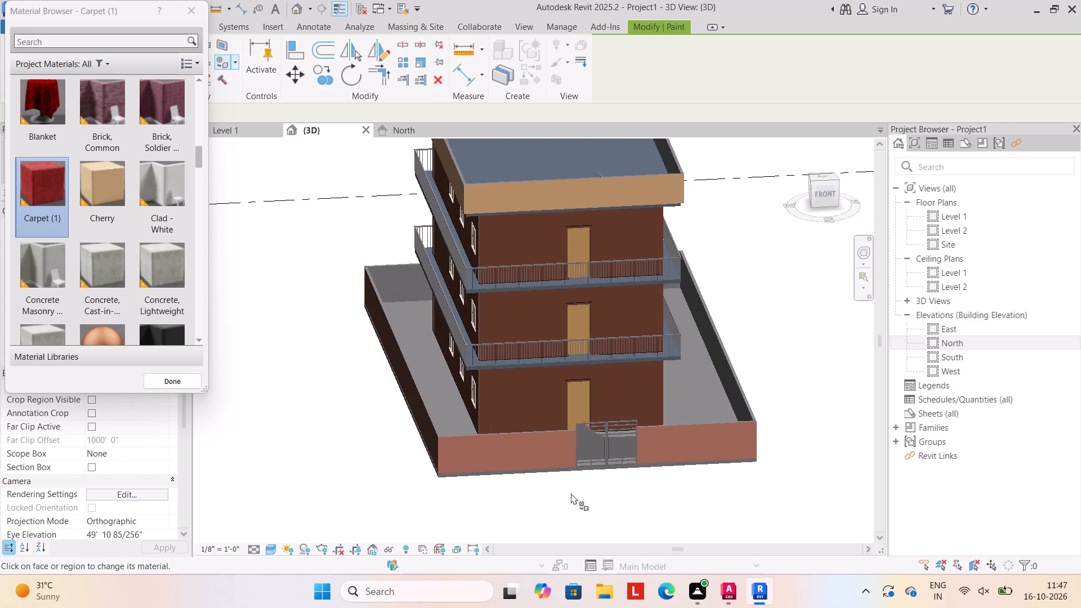
{"action": "scroll", "coordinate": [560, 484], "scroll_direction": "up", "scroll_amount": 3}
{"action": "middle_click_drag", "start_coordinate": [552, 489], "coordinate": [516, 464]}
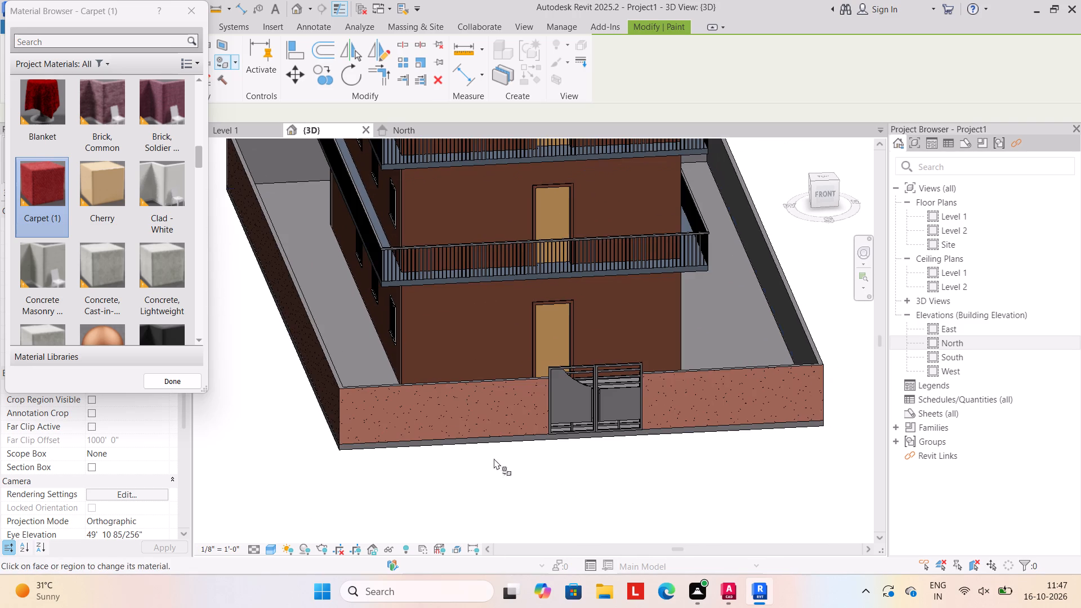
{"action": "left_click", "coordinate": [196, 14]}
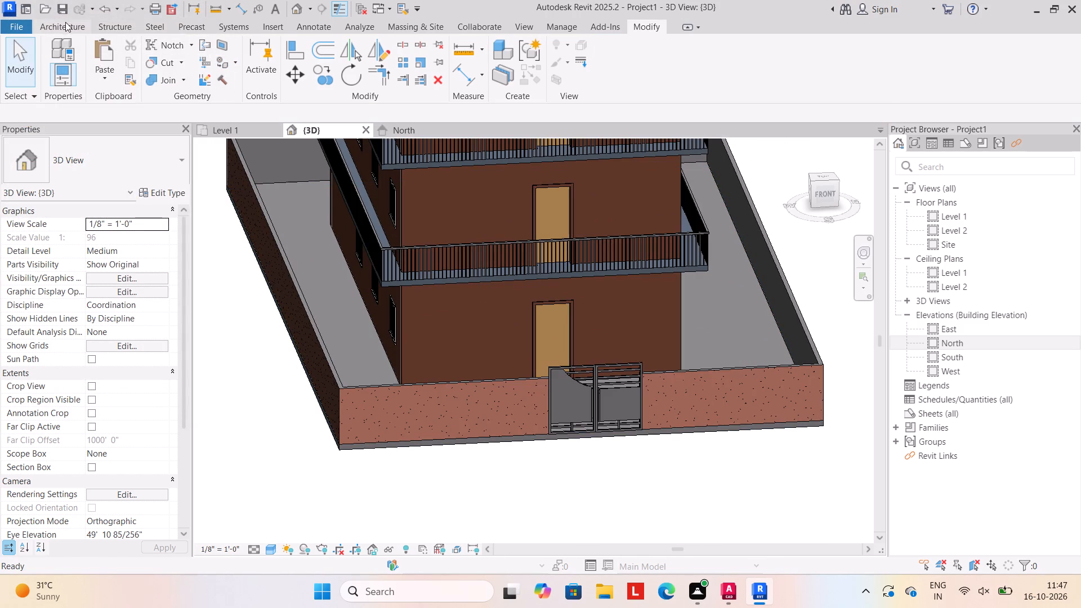
Start an in-place model in the Generic Models category, keeping the name Generic Models 1.
{"action": "left_click", "coordinate": [66, 23]}
{"action": "left_click", "coordinate": [168, 87]}
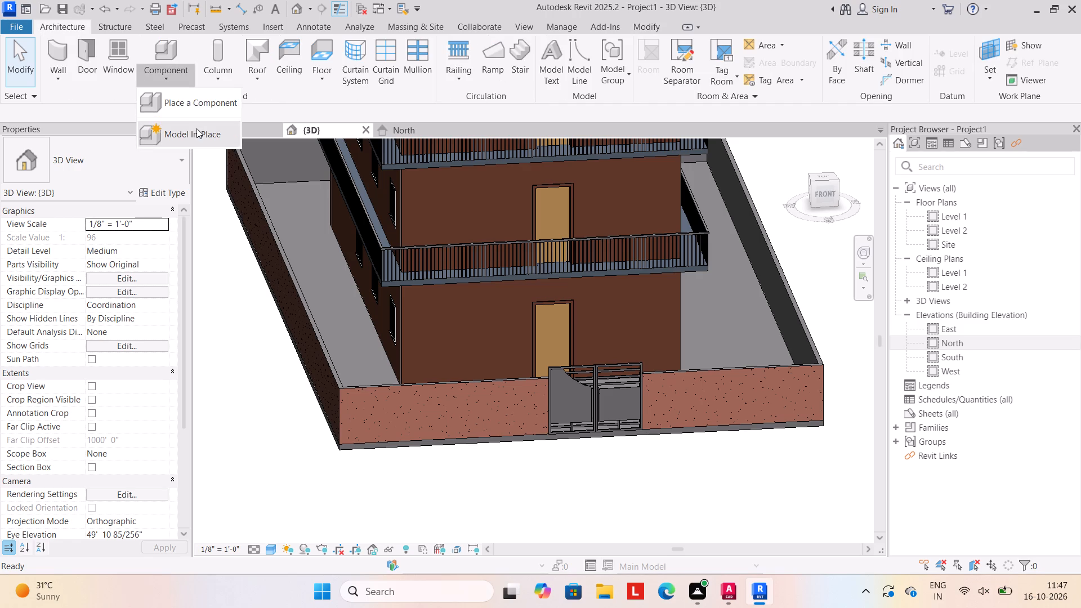
{"action": "left_click", "coordinate": [196, 129]}
{"action": "scroll", "coordinate": [496, 279], "scroll_direction": "down", "scroll_amount": 5}
{"action": "left_click", "coordinate": [499, 284]}
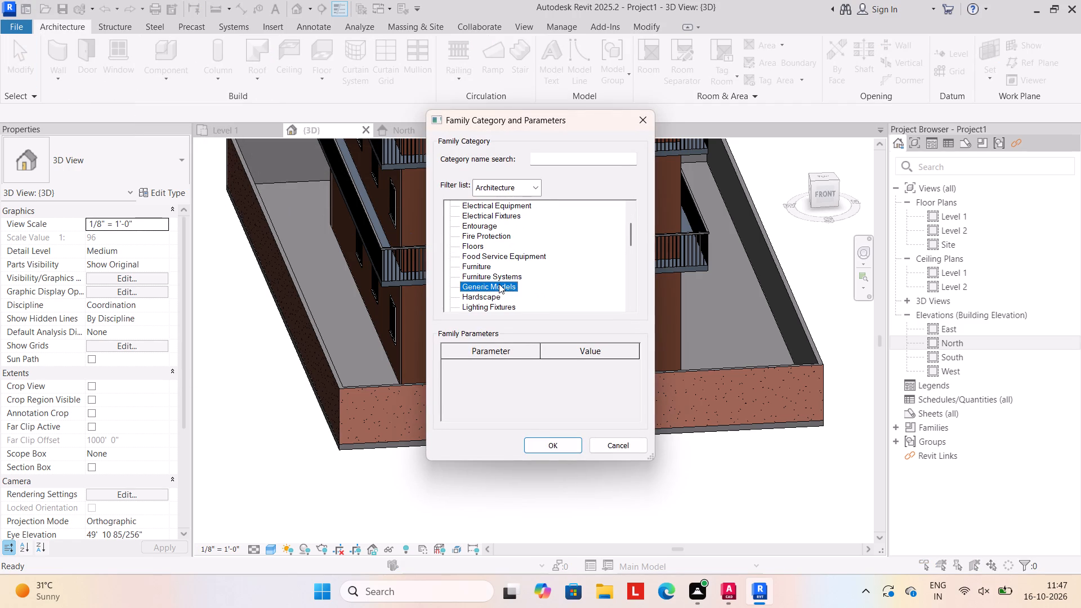
{"action": "left_click", "coordinate": [556, 443]}
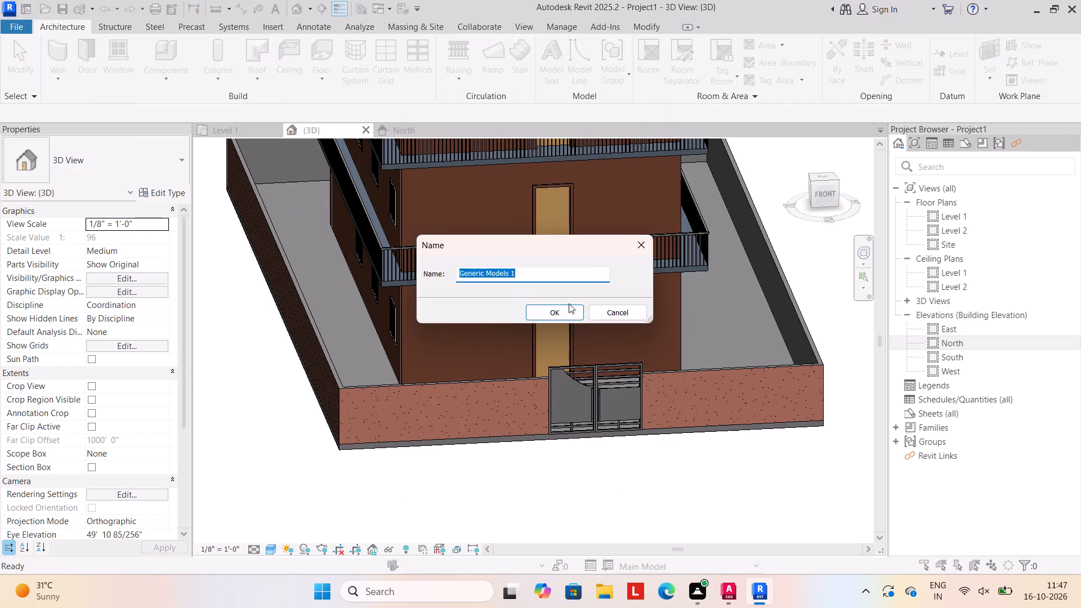
{"action": "left_click", "coordinate": [572, 314]}
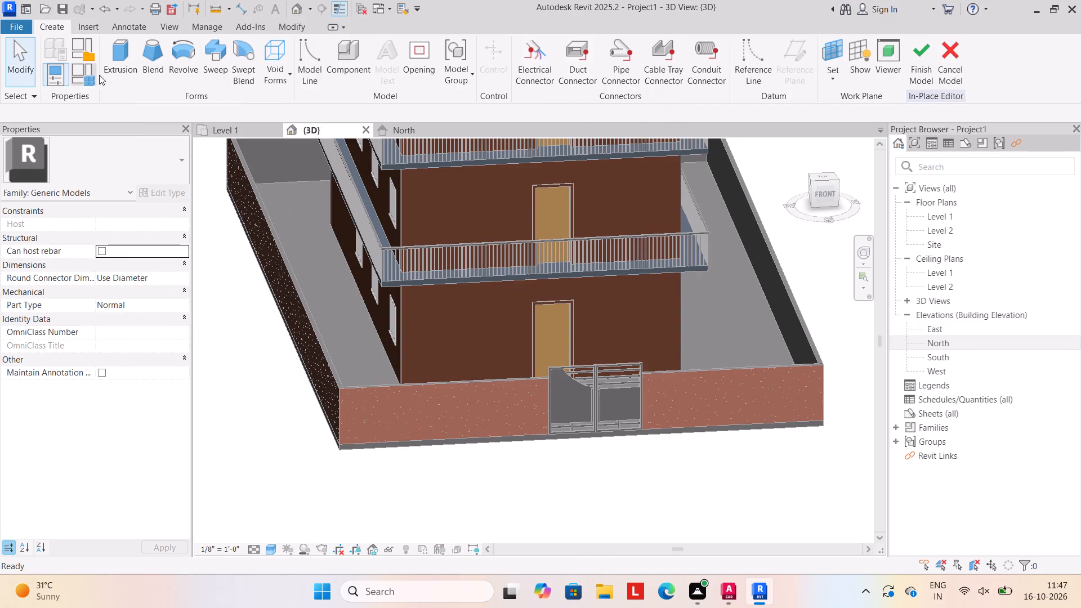
Start an extrusion on the front boundary wall's face and sketch a rectangle about 3'-0" by 2'-6" near the wall's left end.
{"action": "left_click", "coordinate": [106, 69]}
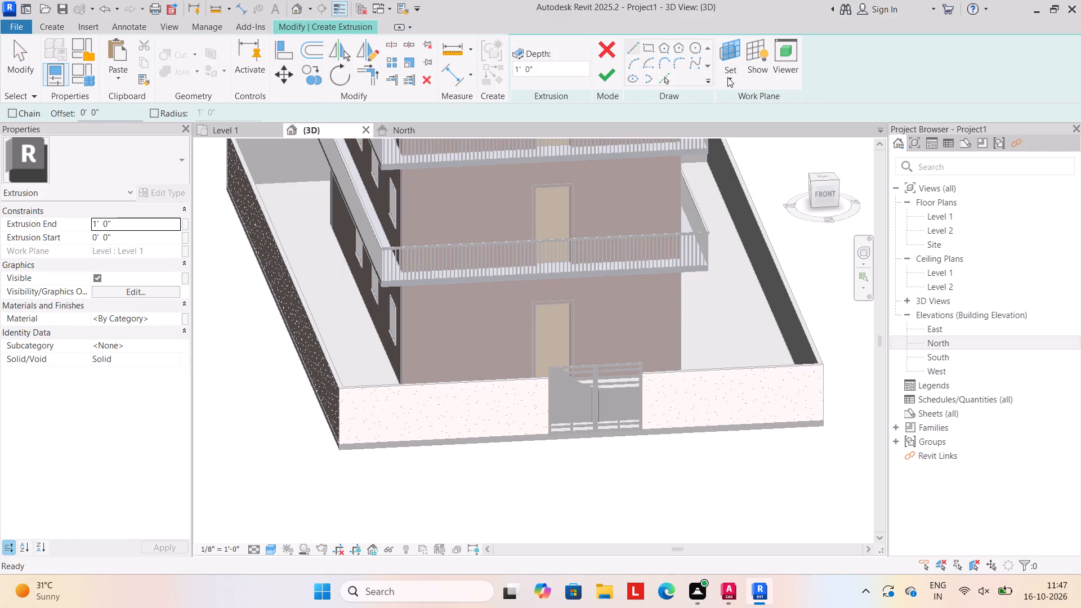
{"action": "left_click", "coordinate": [728, 77]}
{"action": "left_click", "coordinate": [762, 132]}
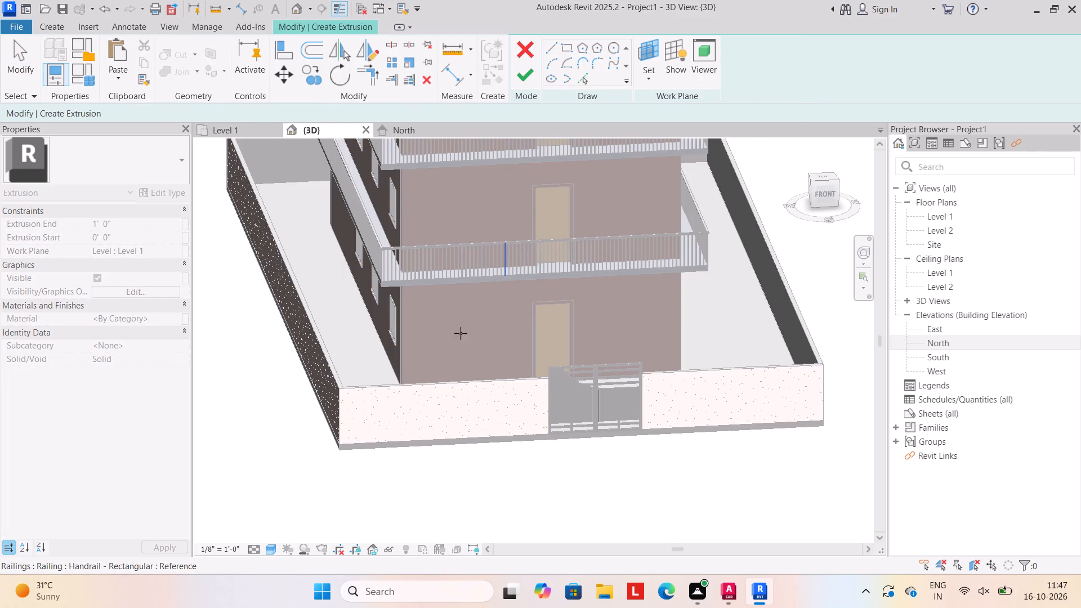
{"action": "left_click", "coordinate": [445, 384]}
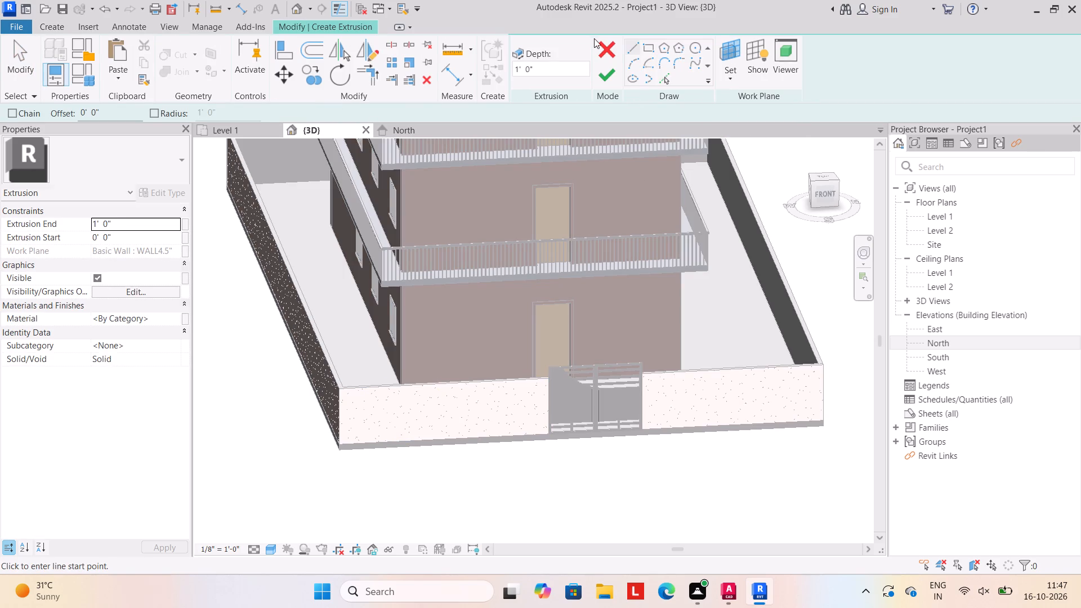
{"action": "left_click", "coordinate": [649, 45]}
{"action": "scroll", "coordinate": [374, 421], "scroll_direction": "up", "scroll_amount": 4}
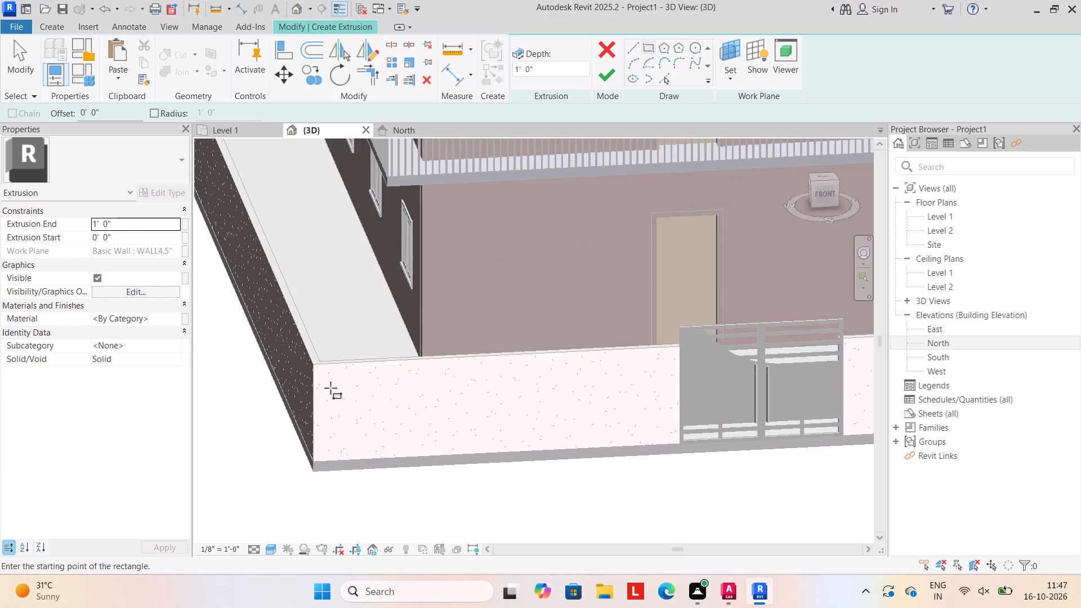
{"action": "left_click", "coordinate": [330, 388]}
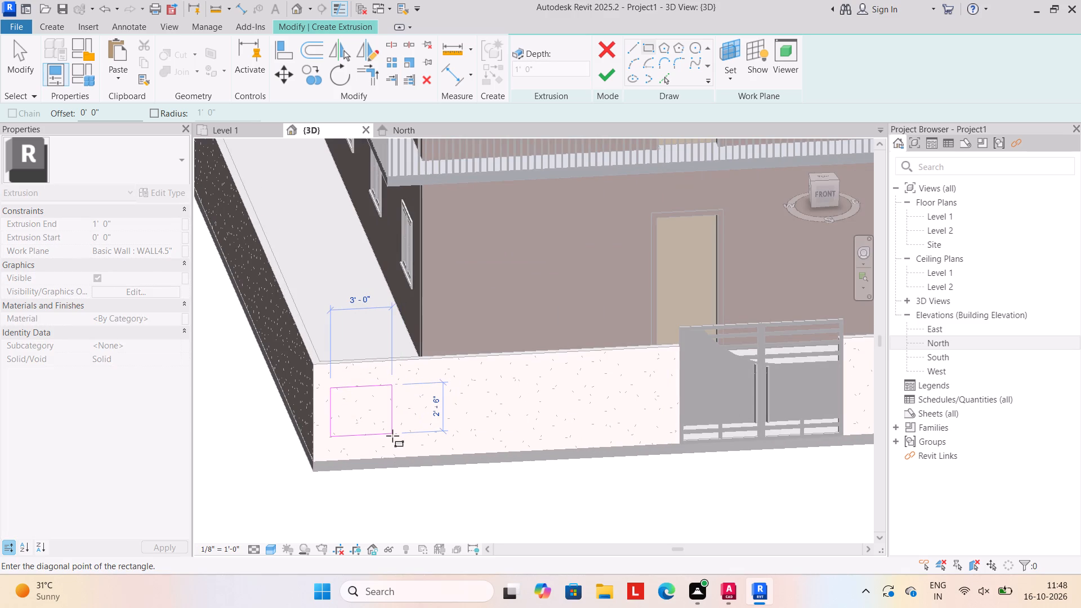
{"action": "left_click", "coordinate": [392, 436]}
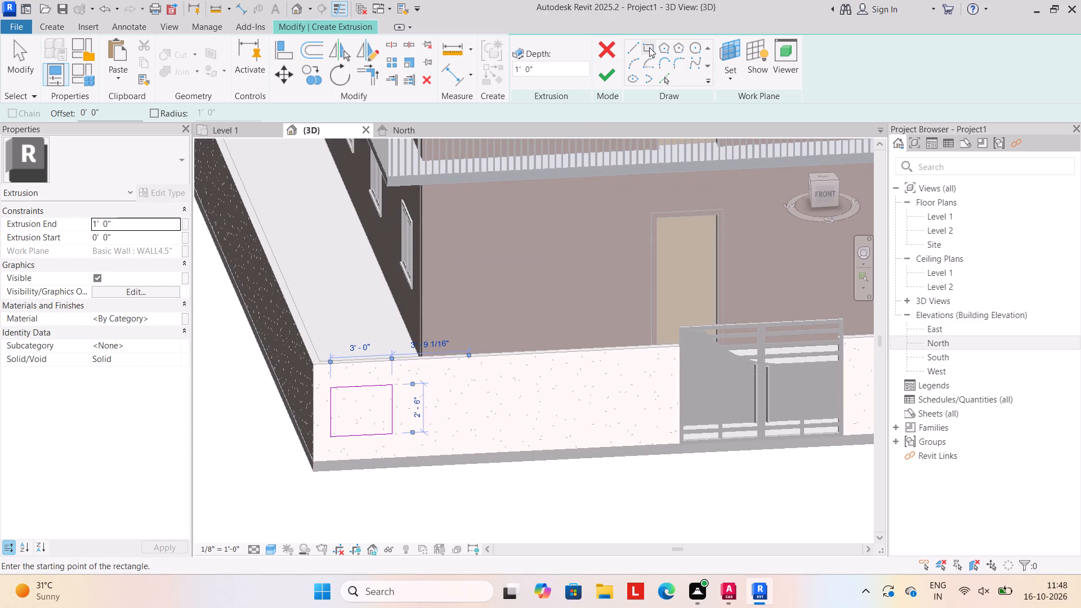
Sketch two more rectangles on the wall toward the gate, about 1'-6" by 4'-0" and about 3'-3" by 2'-6".
{"action": "left_click", "coordinate": [647, 46]}
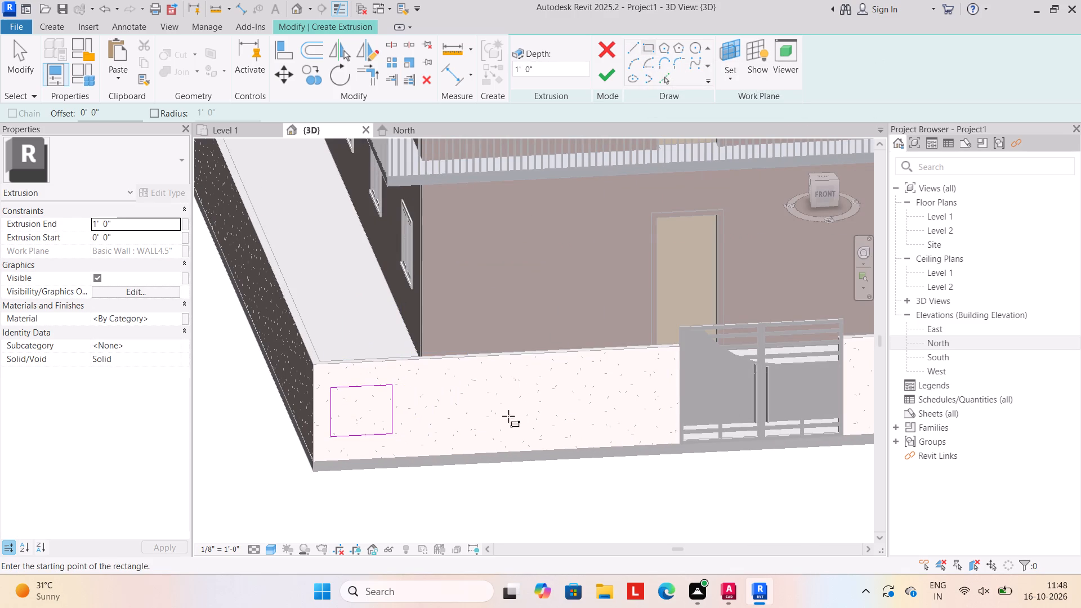
{"action": "left_click_drag", "start_coordinate": [439, 370], "coordinate": [440, 378]}
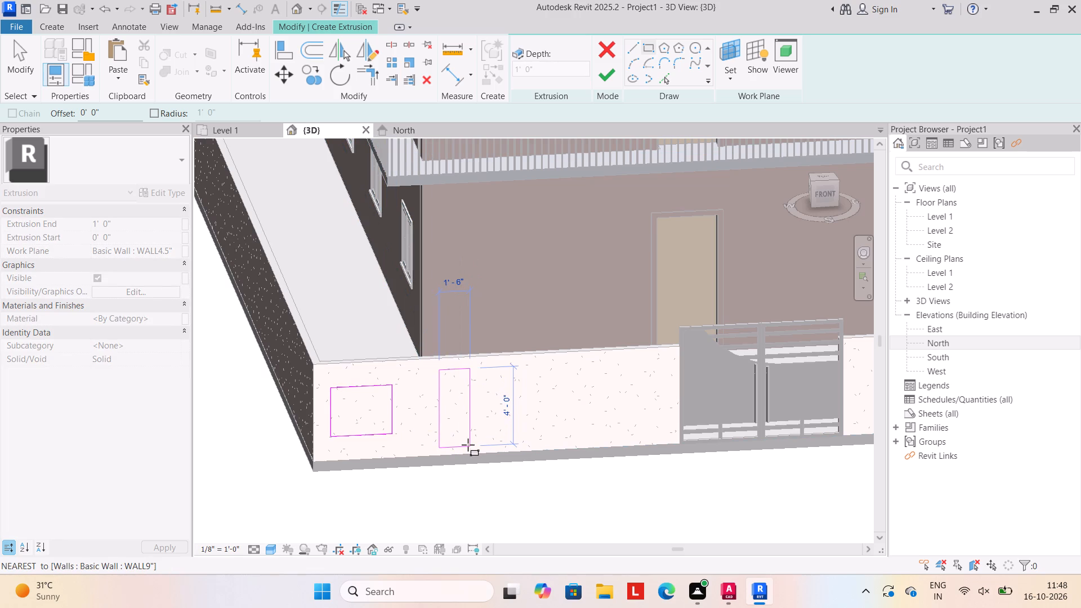
{"action": "left_click", "coordinate": [468, 445]}
{"action": "key", "text": "Escape"}
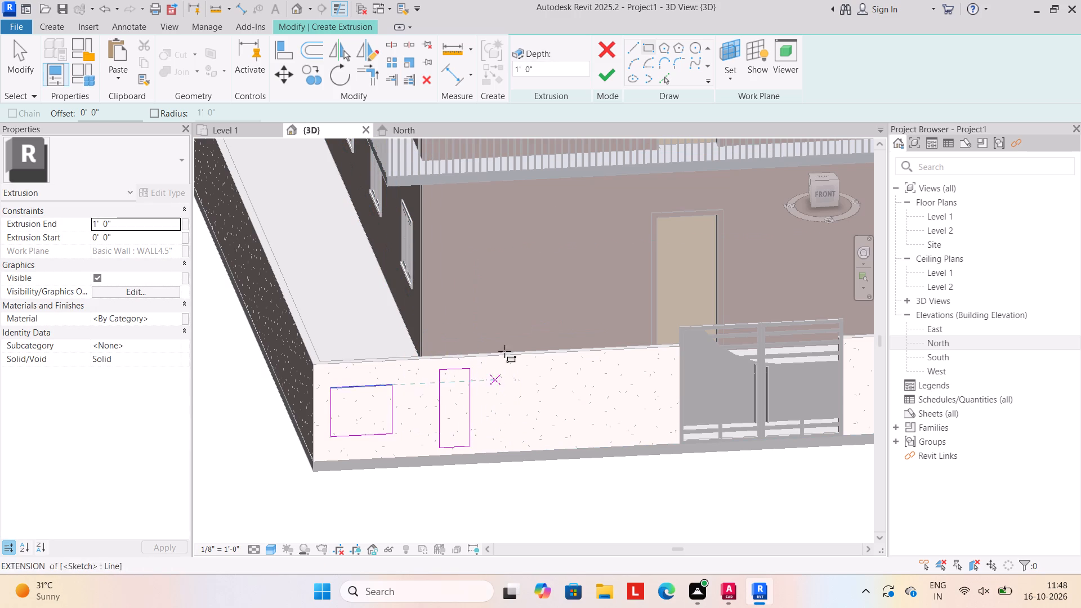
{"action": "left_click", "coordinate": [646, 44]}
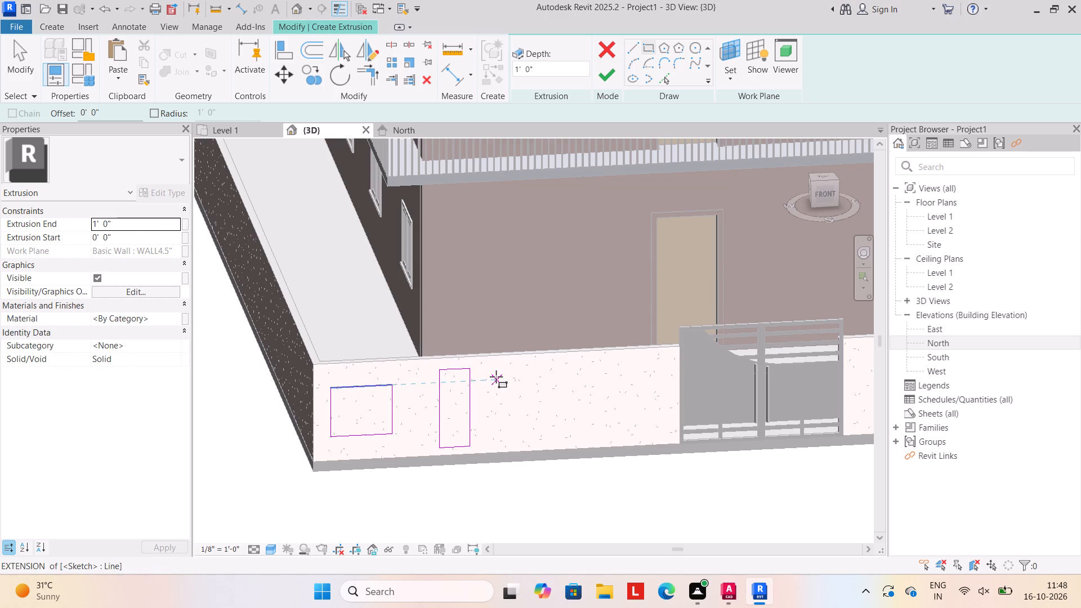
{"action": "left_click", "coordinate": [496, 377]}
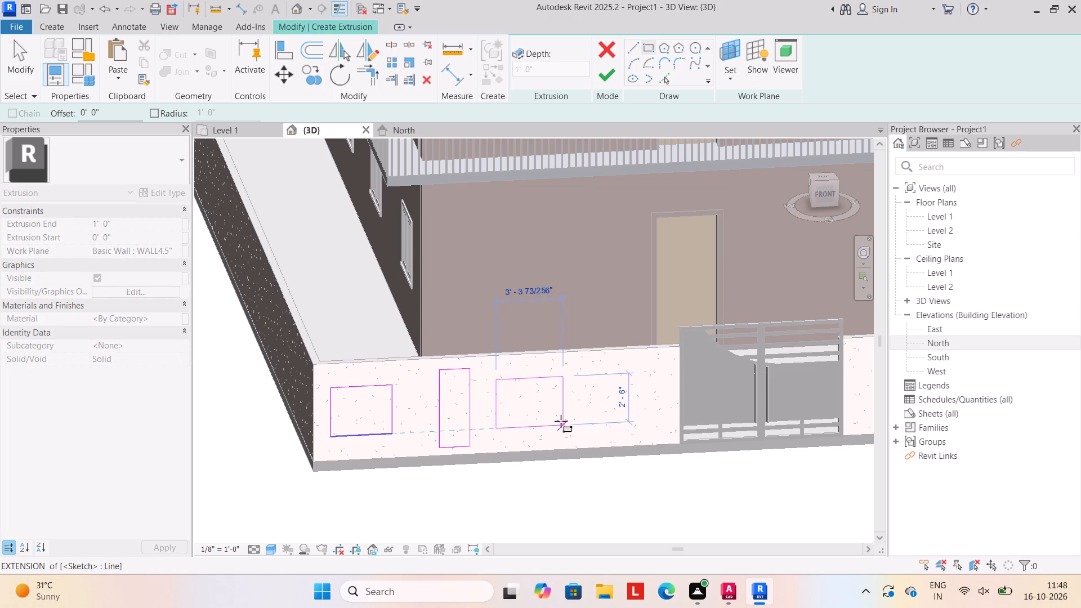
{"action": "left_click", "coordinate": [561, 421]}
{"action": "key", "text": "Escape"}
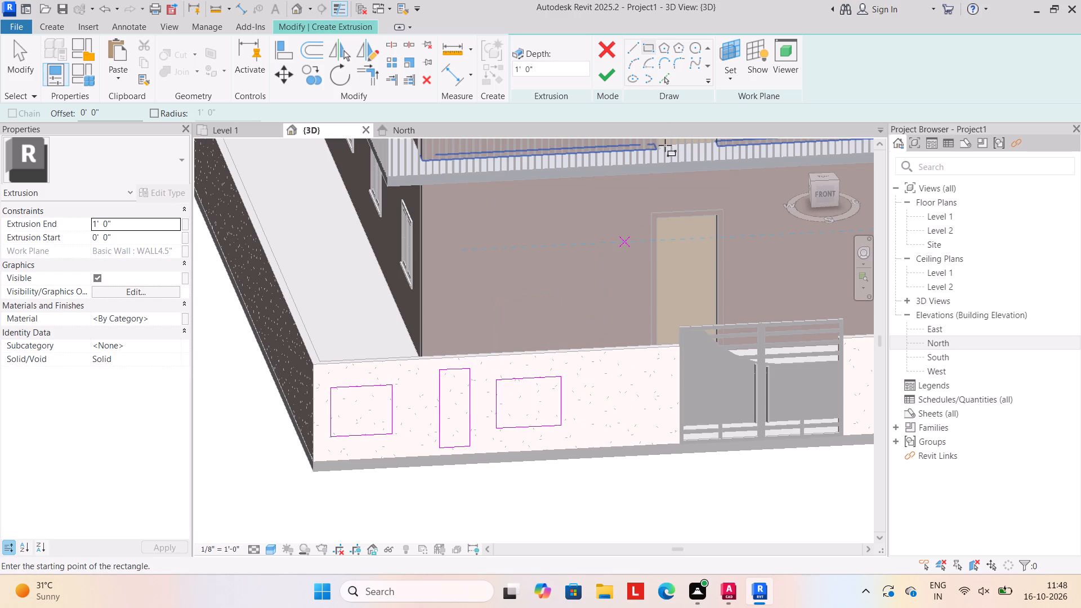
Sketch a fourth rectangle about 1'-6" by 4'-0" on the front boundary wall, just before the gate.
{"action": "left_click", "coordinate": [651, 47]}
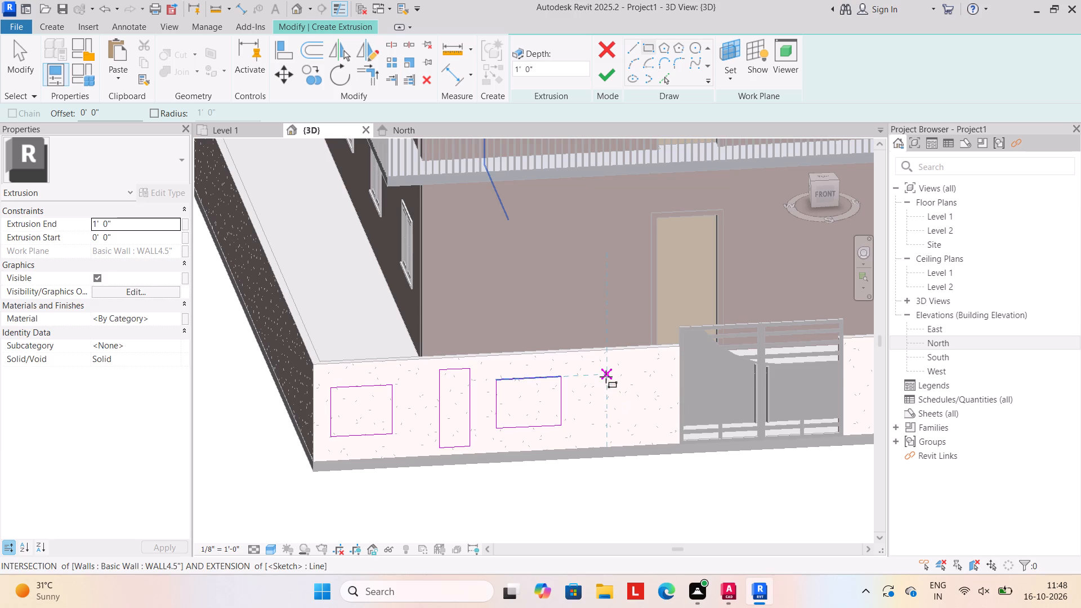
{"action": "left_click", "coordinate": [606, 377]}
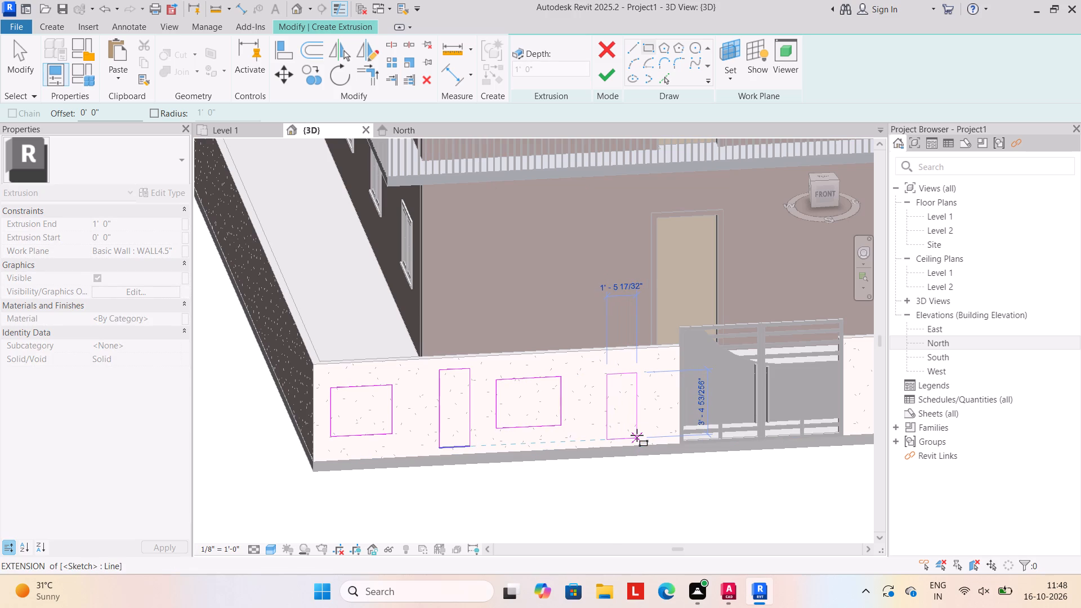
{"action": "key", "text": "Escape"}
{"action": "scroll", "coordinate": [611, 382], "scroll_direction": "up", "scroll_amount": 3}
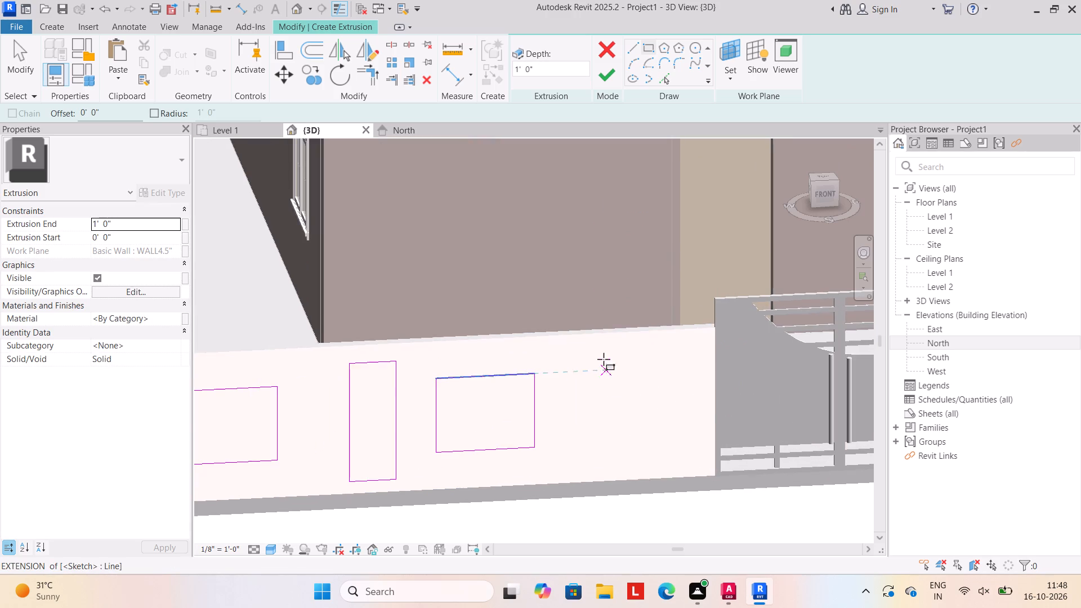
{"action": "left_click", "coordinate": [608, 350]}
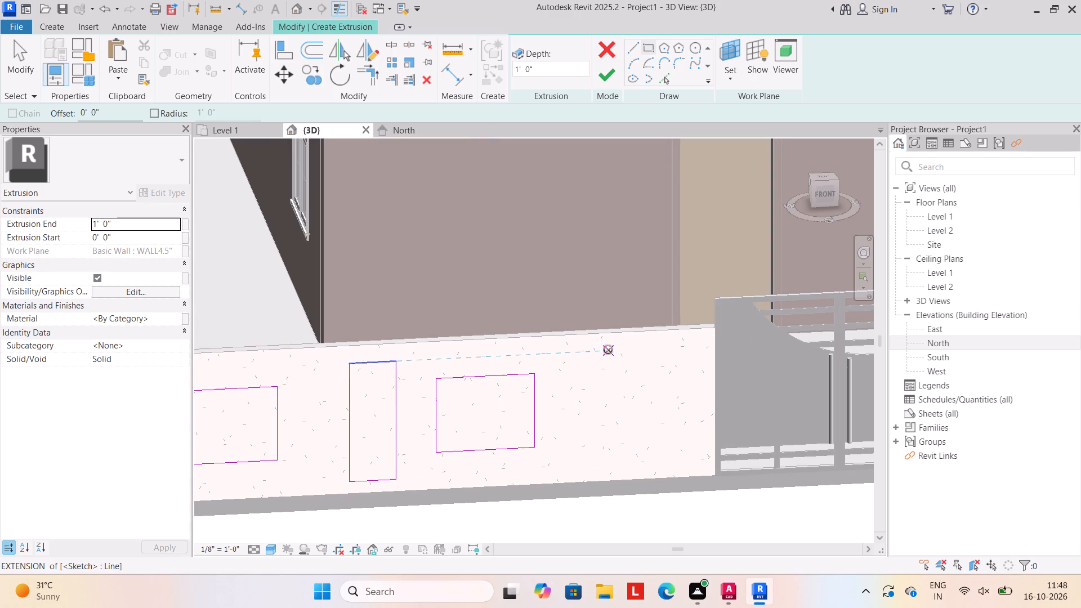
{"action": "left_click", "coordinate": [654, 462]}
Finish the extrusion of the four wall rectangles at 1'-0" depth and finish the in-place model.
{"action": "left_click", "coordinate": [609, 78]}
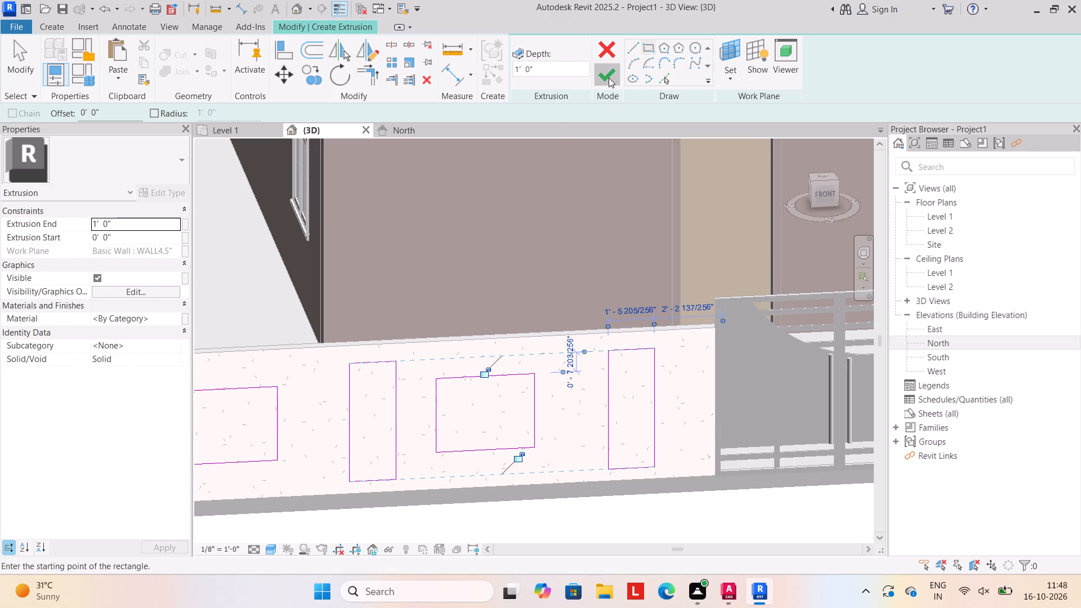
{"action": "scroll", "coordinate": [577, 423], "scroll_direction": "down", "scroll_amount": 5}
{"action": "left_click", "coordinate": [560, 490]}
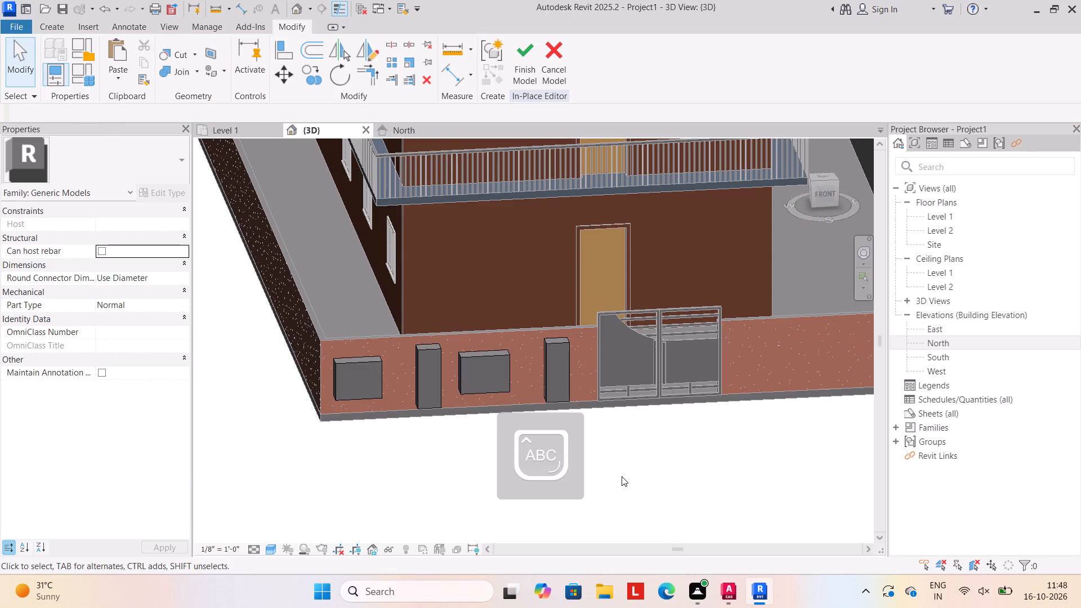
{"action": "middle_click_drag", "start_coordinate": [633, 484], "coordinate": [618, 460], "text": "shift"}
{"action": "scroll", "coordinate": [619, 440], "scroll_direction": "down", "scroll_amount": 4}
{"action": "middle_click_drag", "start_coordinate": [620, 435], "coordinate": [494, 460]}
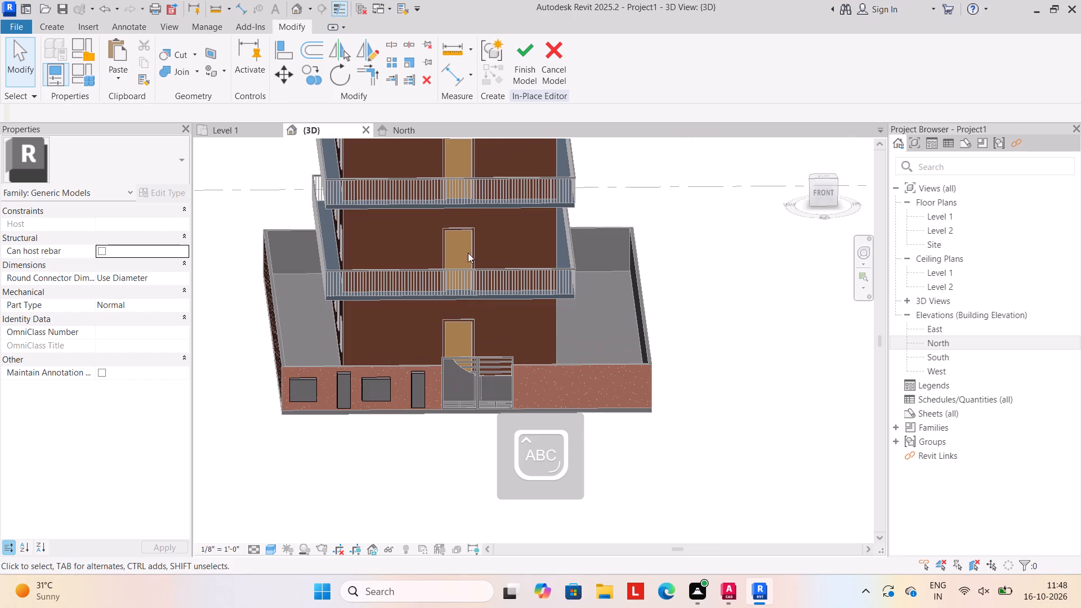
{"action": "left_click", "coordinate": [531, 62]}
Start another in-place model in the Generic Models category, keeping the suggested name.
{"action": "scroll", "coordinate": [504, 425], "scroll_direction": "up", "scroll_amount": 2}
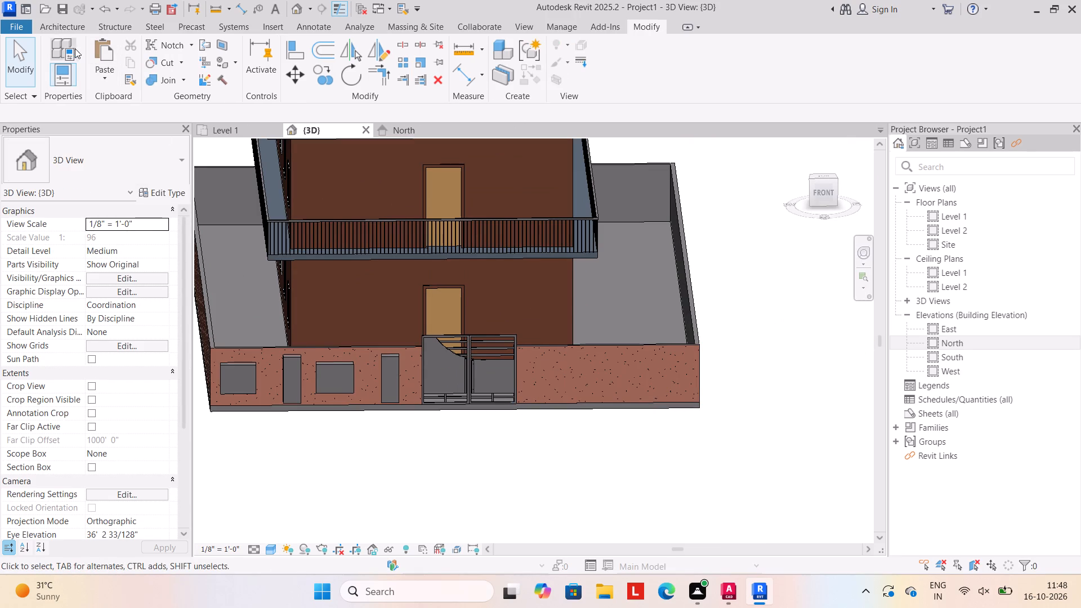
{"action": "left_click", "coordinate": [59, 29]}
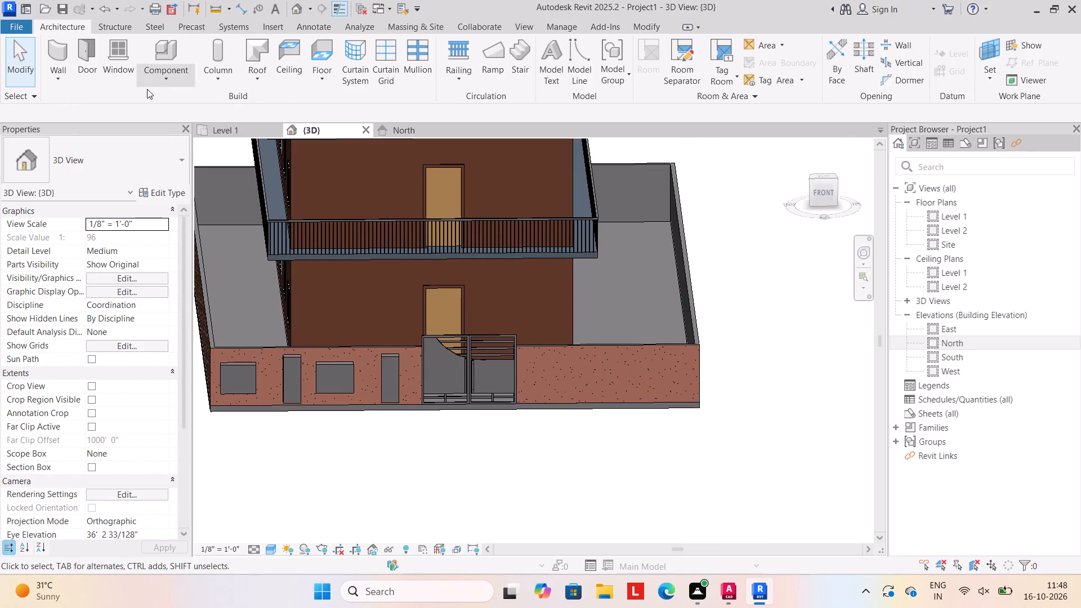
{"action": "left_click", "coordinate": [171, 81]}
{"action": "left_click", "coordinate": [207, 142]}
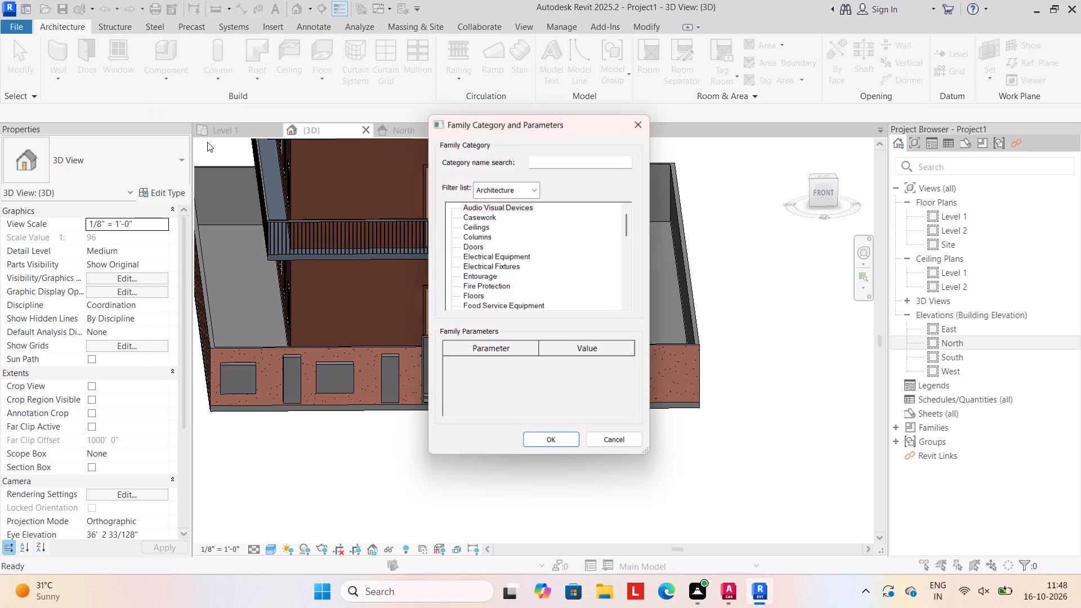
{"action": "scroll", "coordinate": [461, 285], "scroll_direction": "down", "scroll_amount": 5}
{"action": "left_click", "coordinate": [474, 287]}
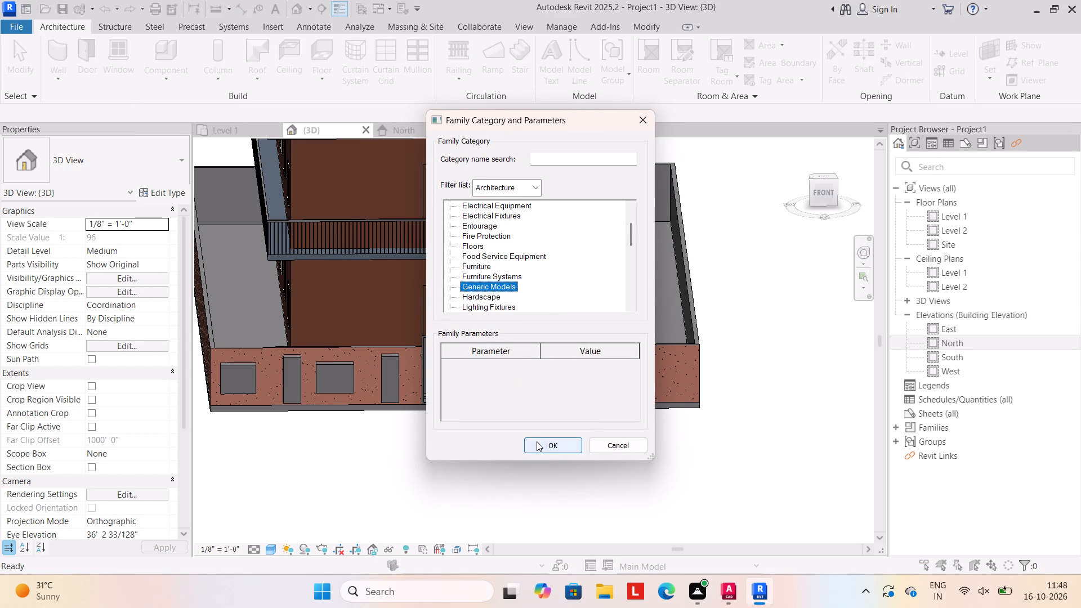
{"action": "left_click", "coordinate": [537, 441]}
{"action": "left_click", "coordinate": [540, 313]}
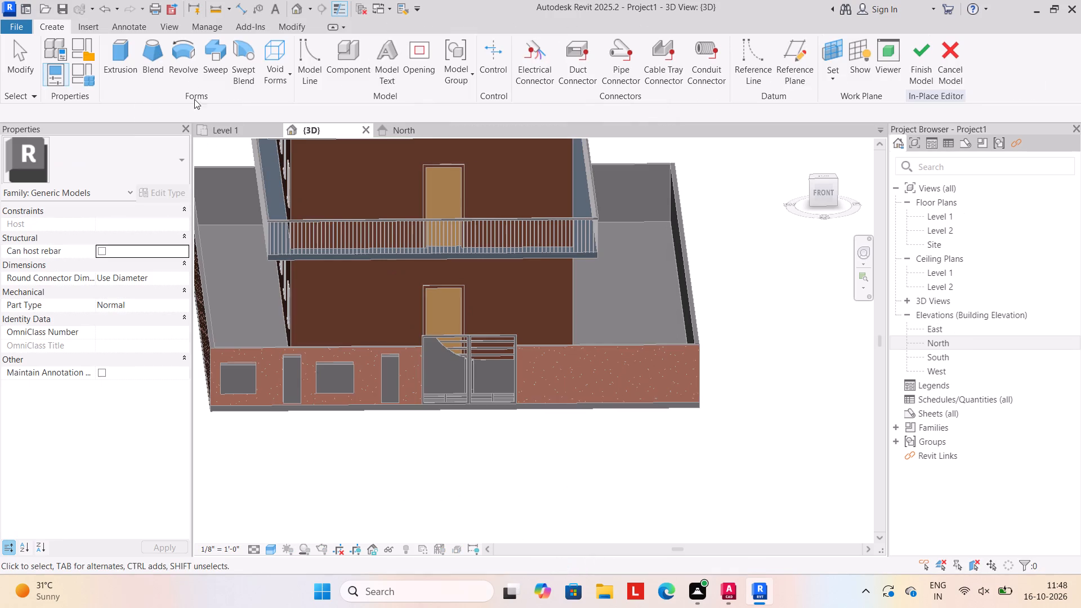
Start an extrusion on the face of the front boundary wall right of the gate and sketch a rectangle about 3'-0" by 2'-6" beside the gate.
{"action": "left_click", "coordinate": [110, 36]}
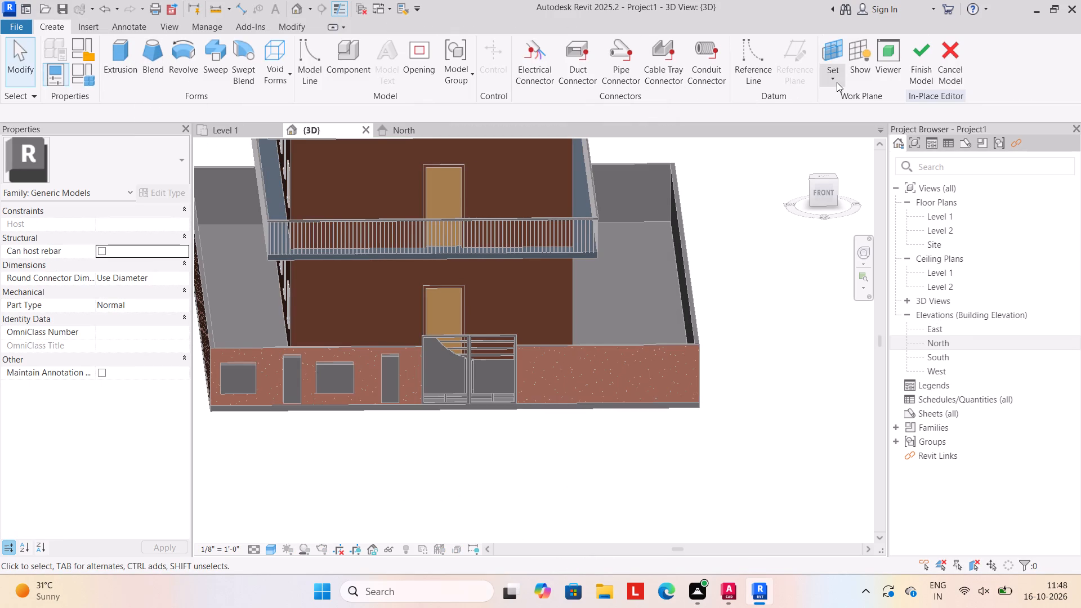
{"action": "left_click", "coordinate": [837, 82]}
{"action": "left_click", "coordinate": [850, 127]}
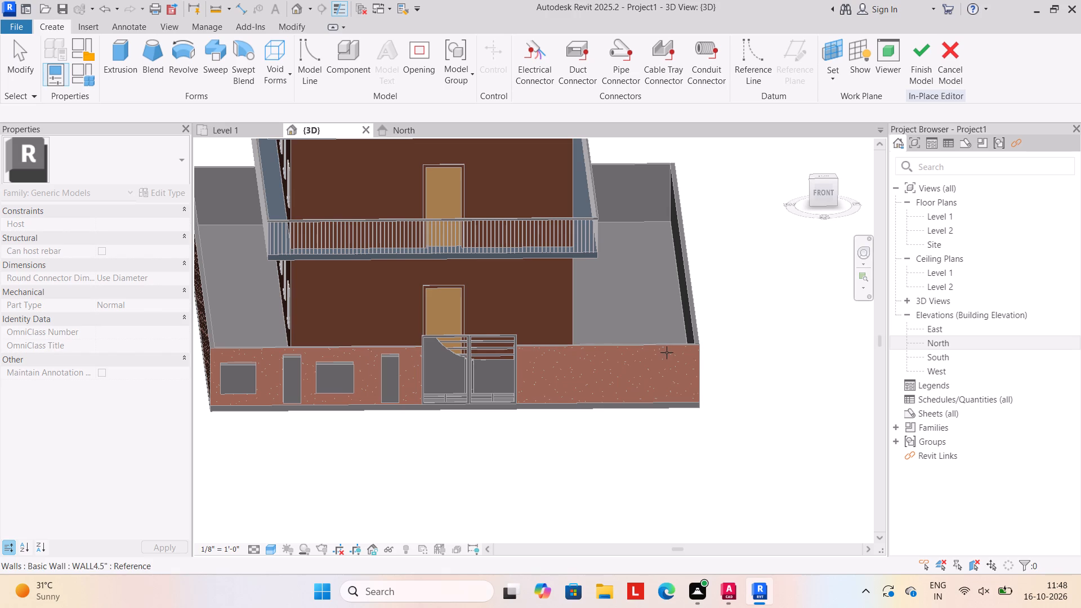
{"action": "left_click", "coordinate": [664, 348]}
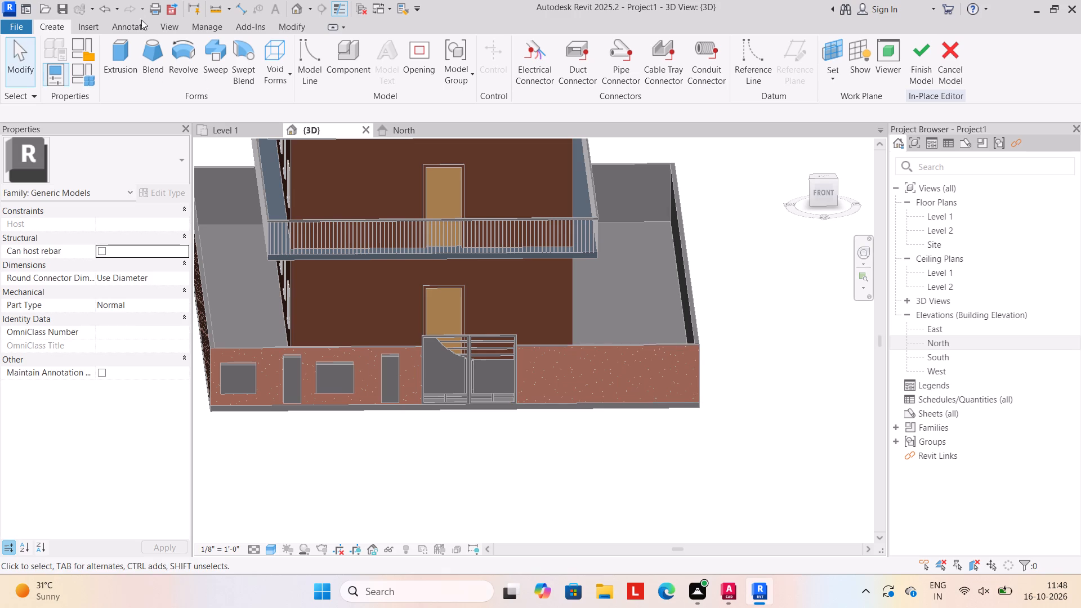
{"action": "left_click", "coordinate": [116, 47]}
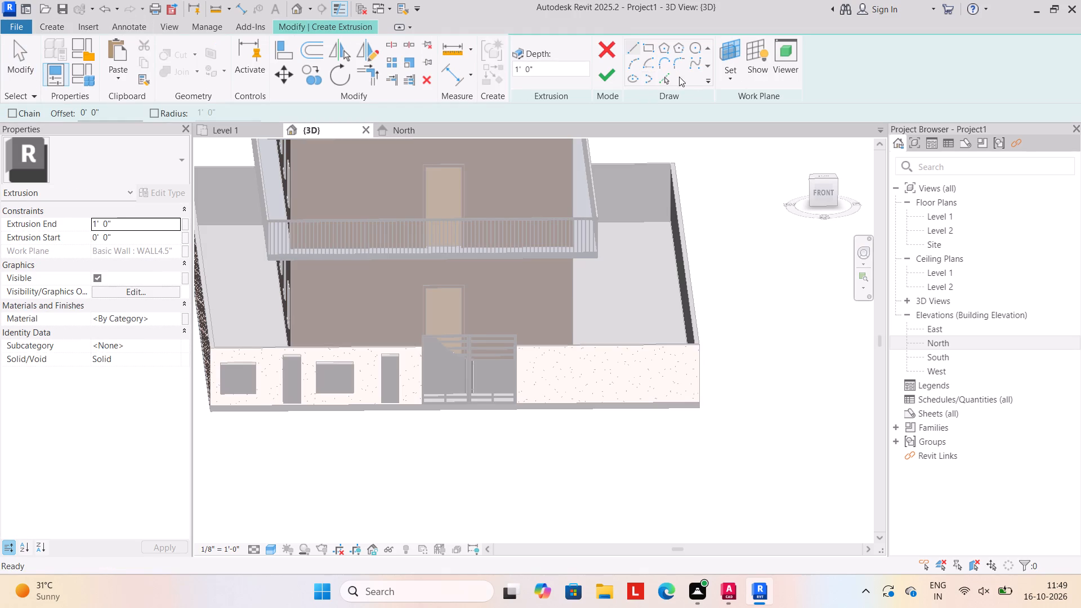
{"action": "left_click", "coordinate": [727, 82]}
{"action": "left_click", "coordinate": [752, 128]}
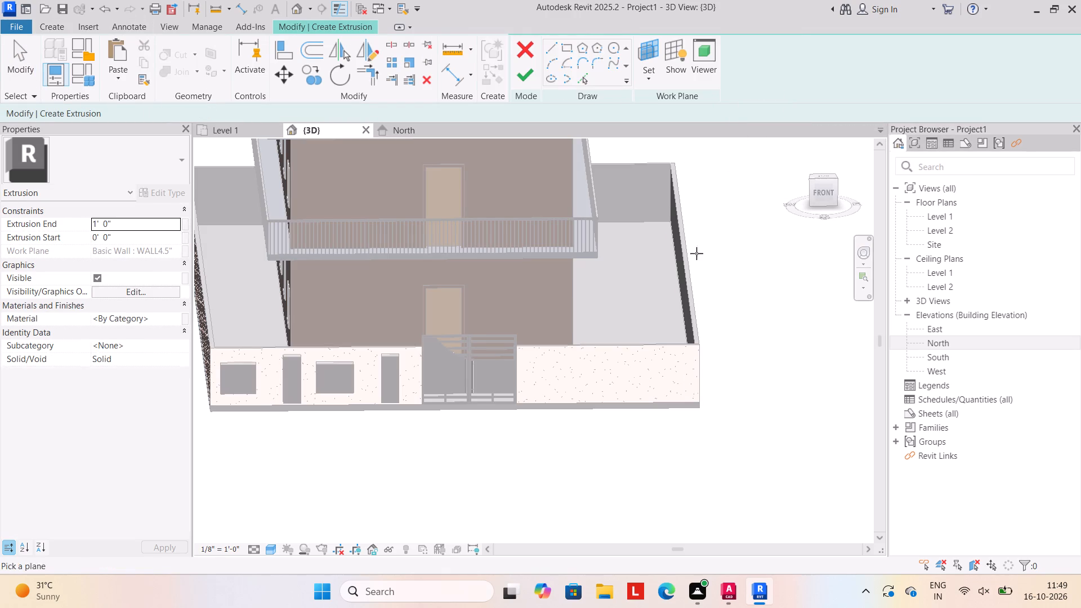
{"action": "left_click", "coordinate": [630, 351]}
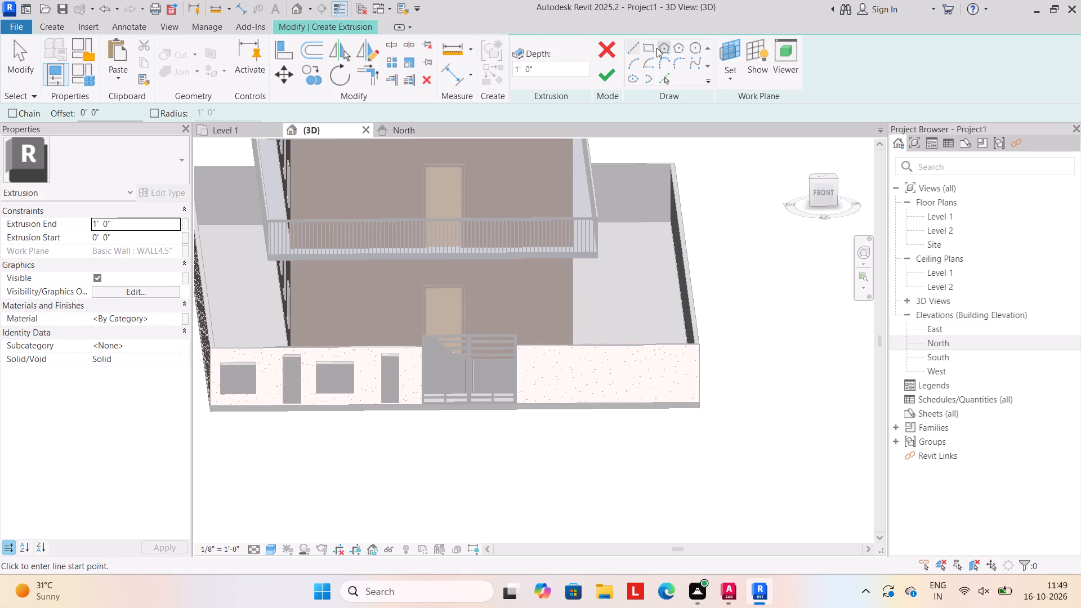
{"action": "left_click", "coordinate": [646, 46]}
{"action": "scroll", "coordinate": [536, 375], "scroll_direction": "up", "scroll_amount": 5}
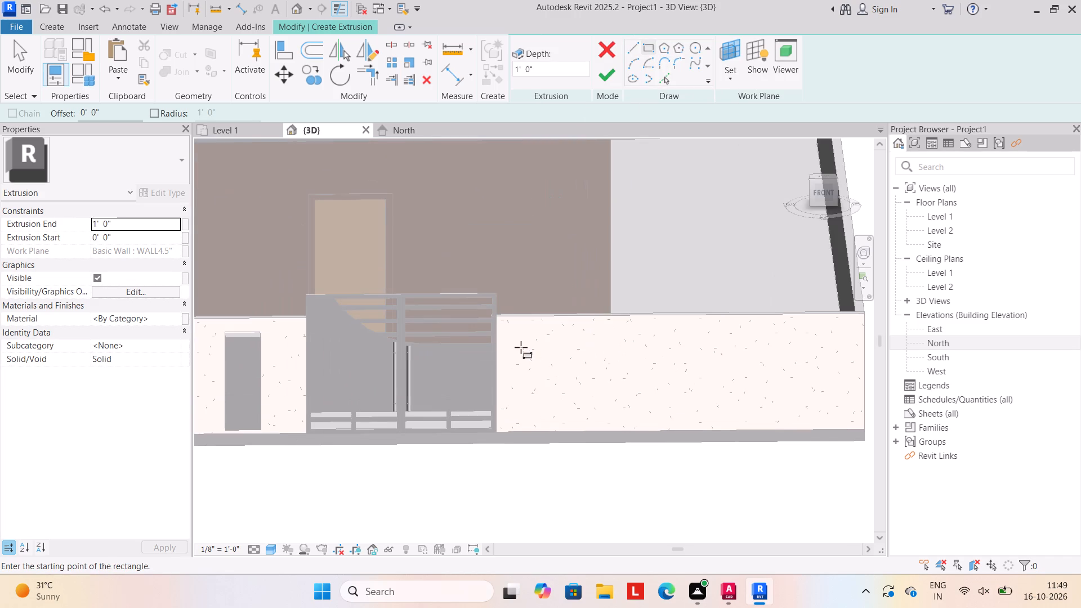
{"action": "left_click", "coordinate": [519, 347]}
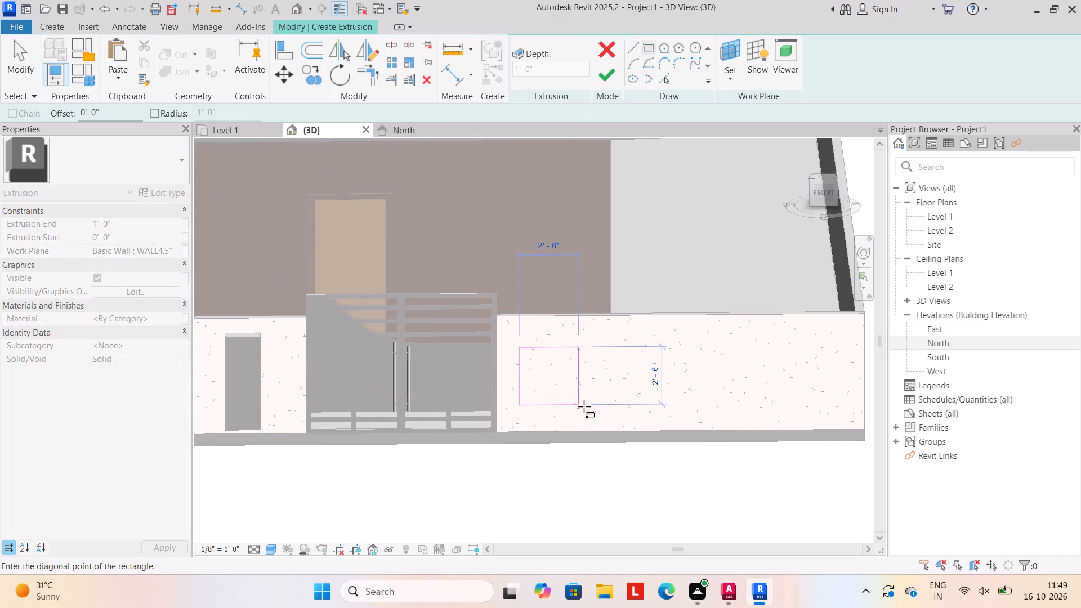
{"action": "left_click", "coordinate": [585, 408]}
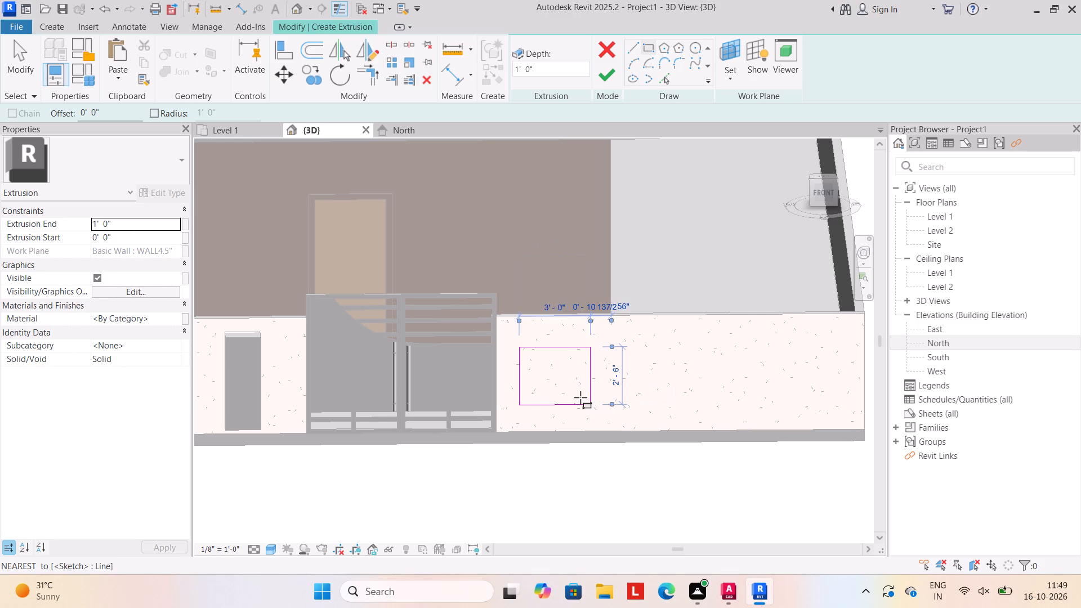
{"action": "key", "text": "Escape"}
{"action": "key", "text": "Escape"}
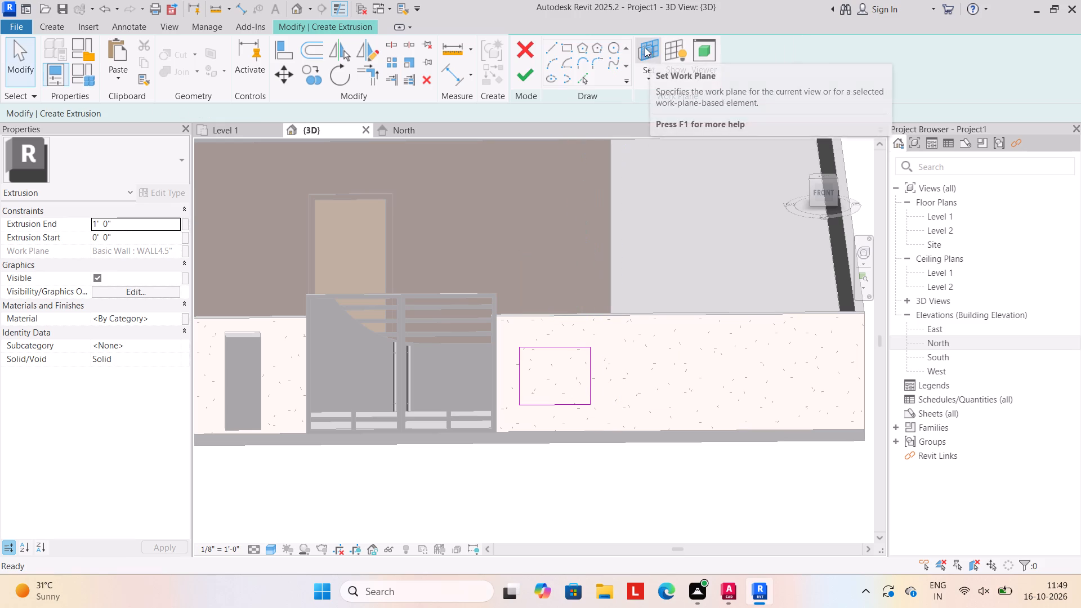
Sketch a tall rectangle about 1'-6" wide on the wall, to the right of the 3'-0" by 2'-6" rectangle.
{"action": "left_click_drag", "start_coordinate": [570, 49], "coordinate": [568, 60]}
{"action": "scroll", "coordinate": [575, 401], "scroll_direction": "down", "scroll_amount": 4}
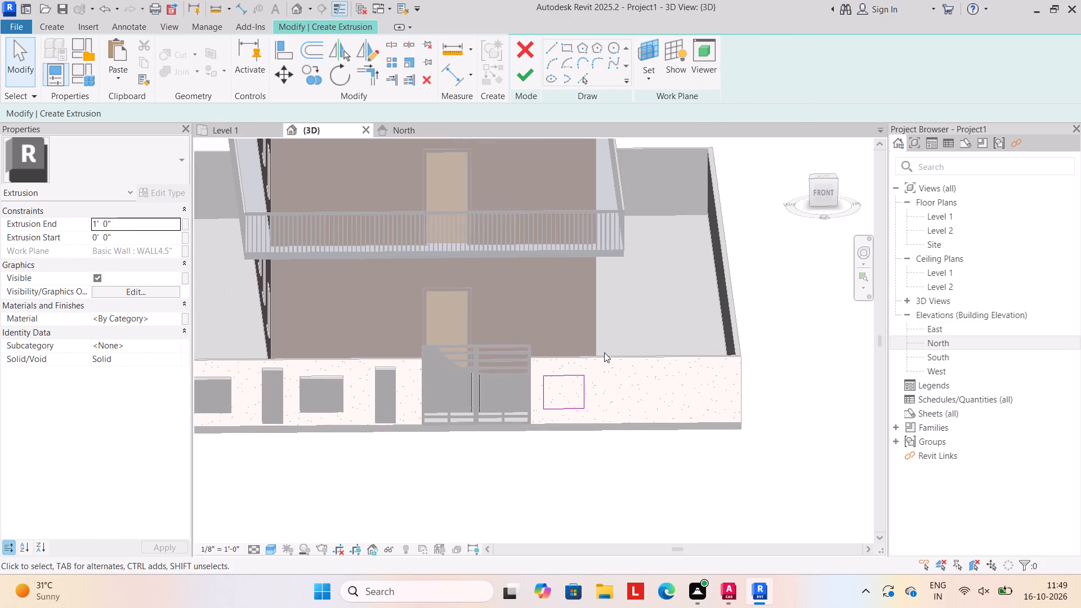
{"action": "left_click", "coordinate": [570, 43]}
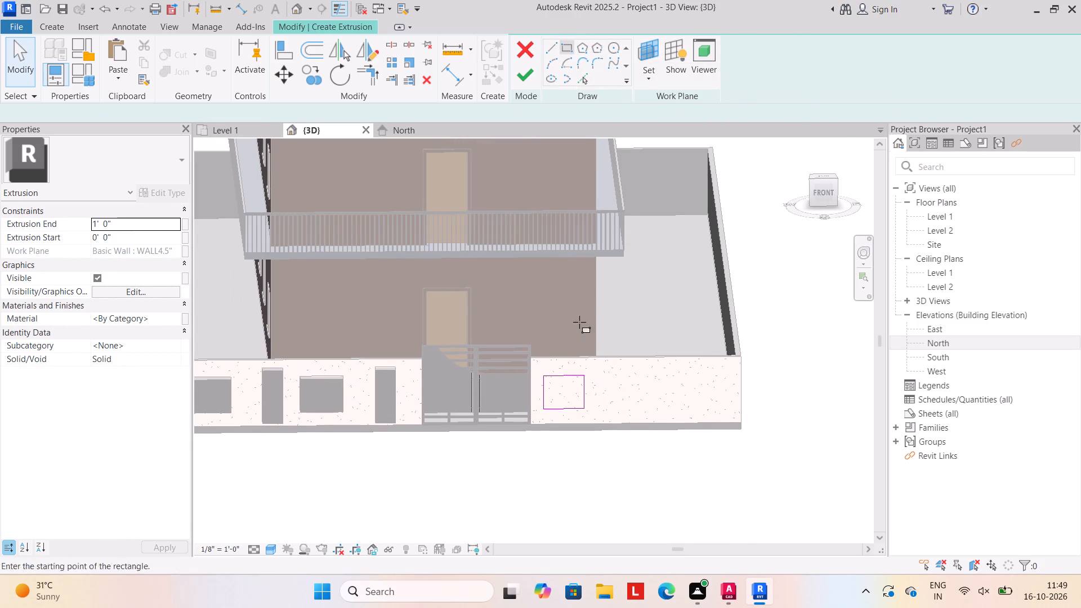
{"action": "scroll", "coordinate": [600, 432], "scroll_direction": "up", "scroll_amount": 2}
{"action": "left_click", "coordinate": [604, 347]}
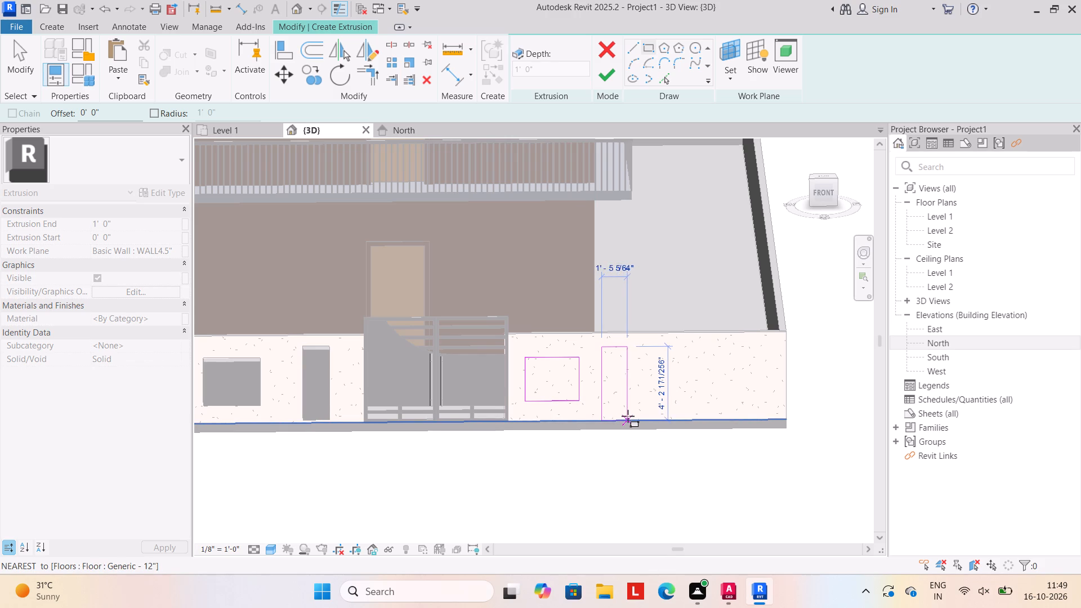
{"action": "left_click", "coordinate": [631, 414]}
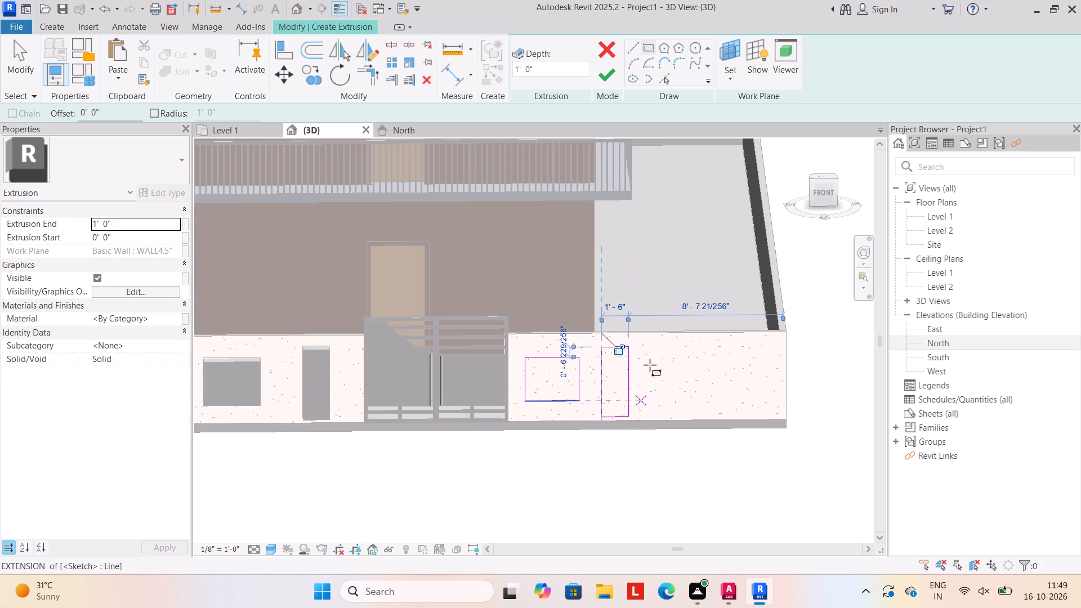
{"action": "left_click", "coordinate": [650, 351]}
{"action": "key", "text": "Escape"}
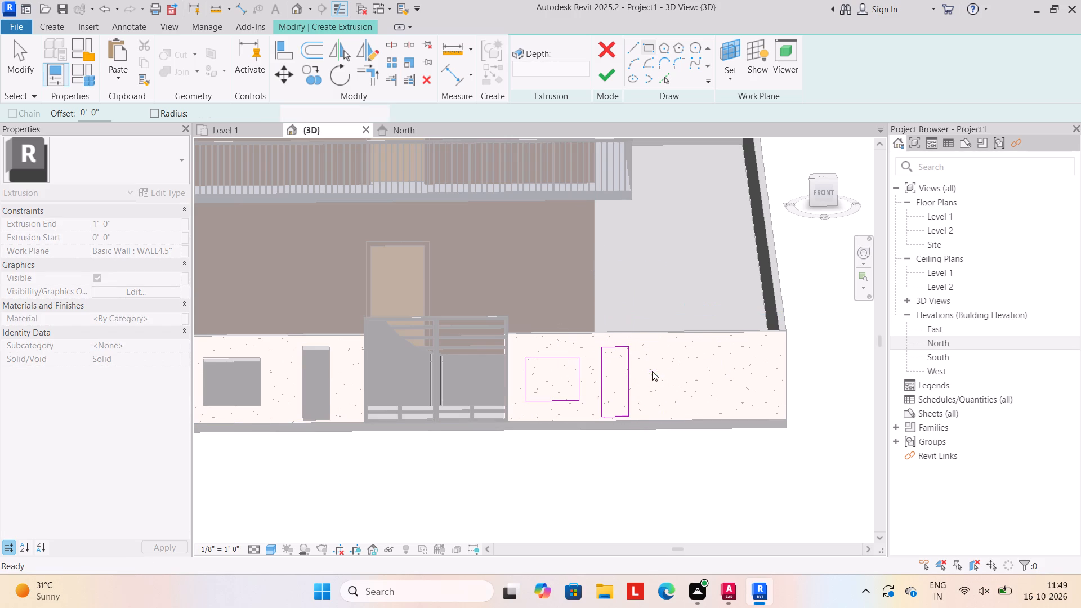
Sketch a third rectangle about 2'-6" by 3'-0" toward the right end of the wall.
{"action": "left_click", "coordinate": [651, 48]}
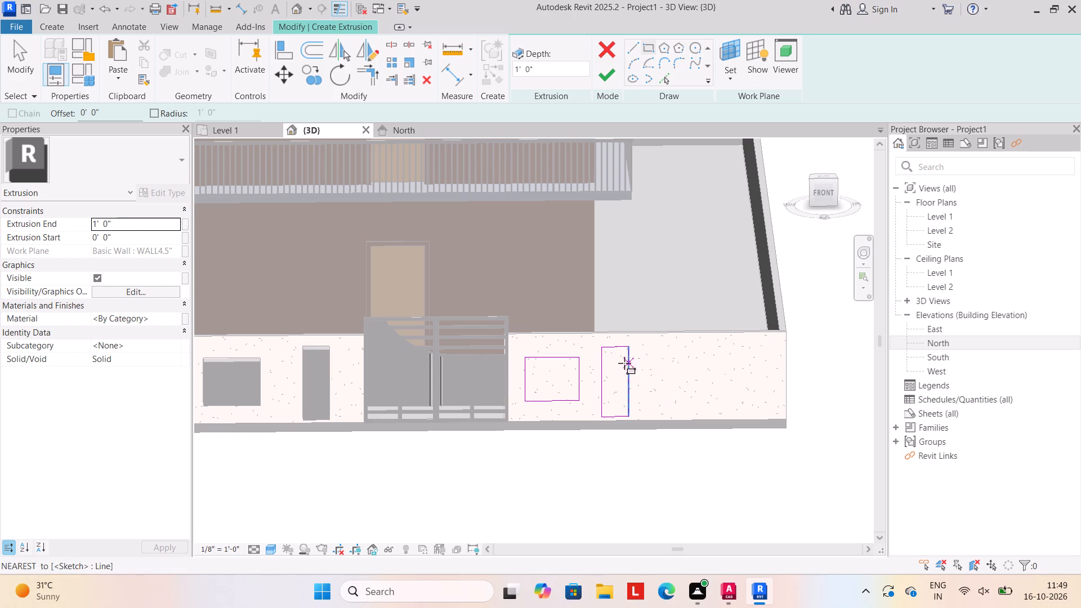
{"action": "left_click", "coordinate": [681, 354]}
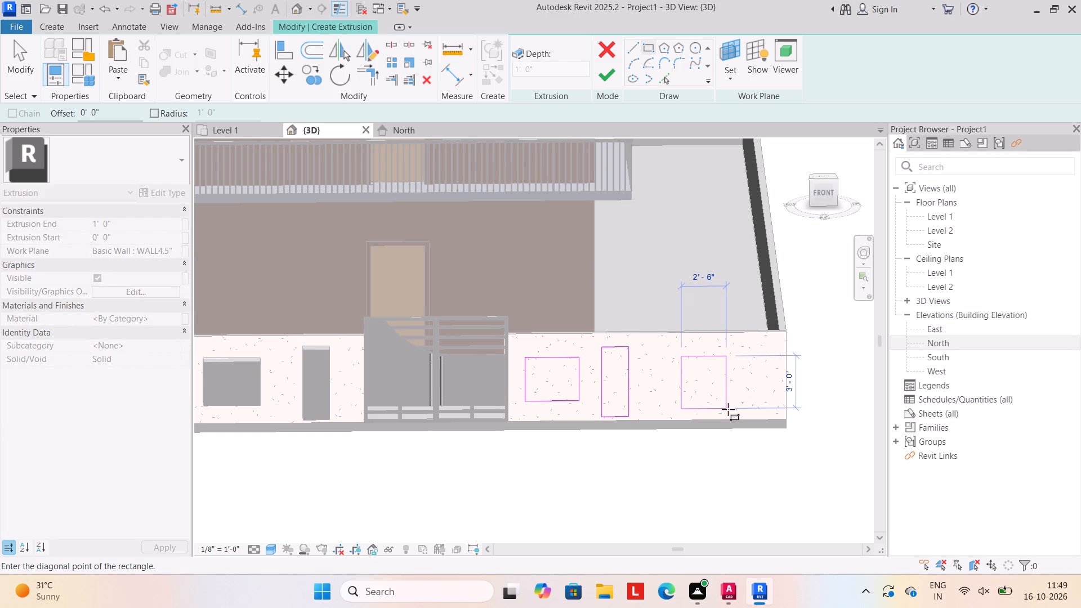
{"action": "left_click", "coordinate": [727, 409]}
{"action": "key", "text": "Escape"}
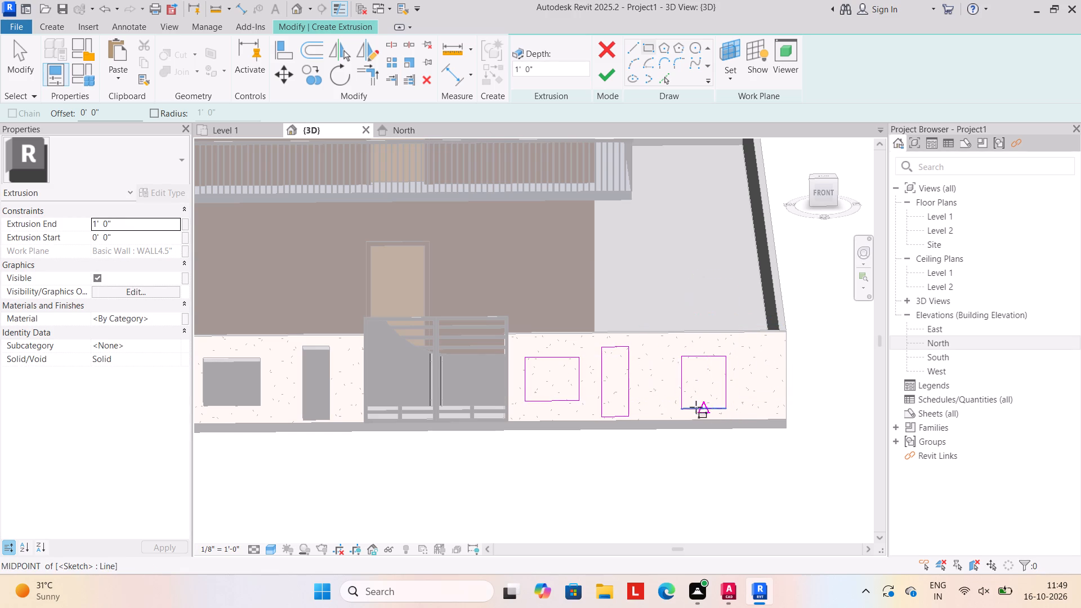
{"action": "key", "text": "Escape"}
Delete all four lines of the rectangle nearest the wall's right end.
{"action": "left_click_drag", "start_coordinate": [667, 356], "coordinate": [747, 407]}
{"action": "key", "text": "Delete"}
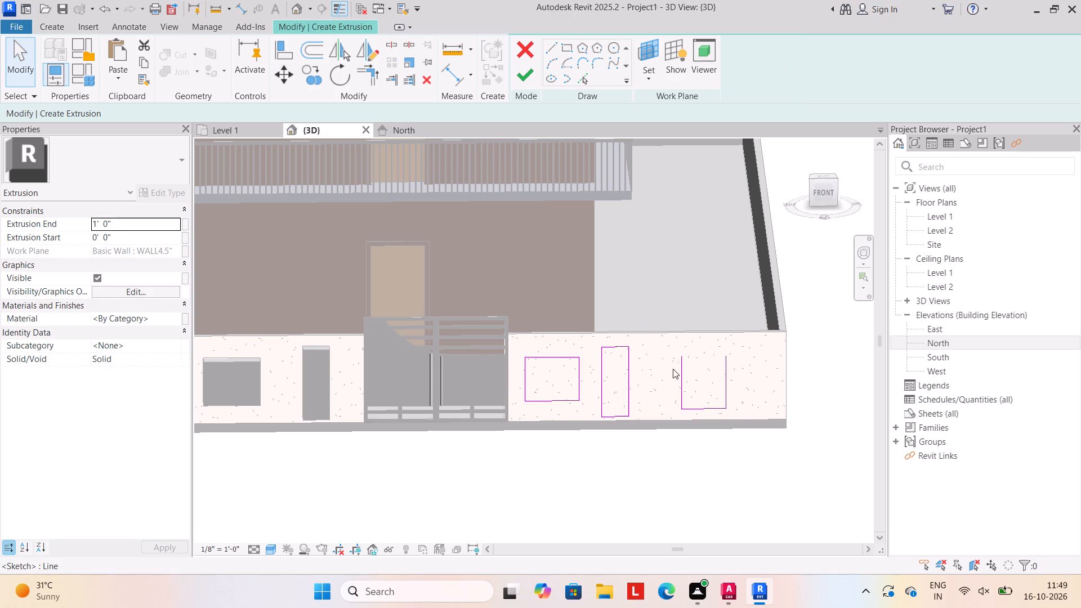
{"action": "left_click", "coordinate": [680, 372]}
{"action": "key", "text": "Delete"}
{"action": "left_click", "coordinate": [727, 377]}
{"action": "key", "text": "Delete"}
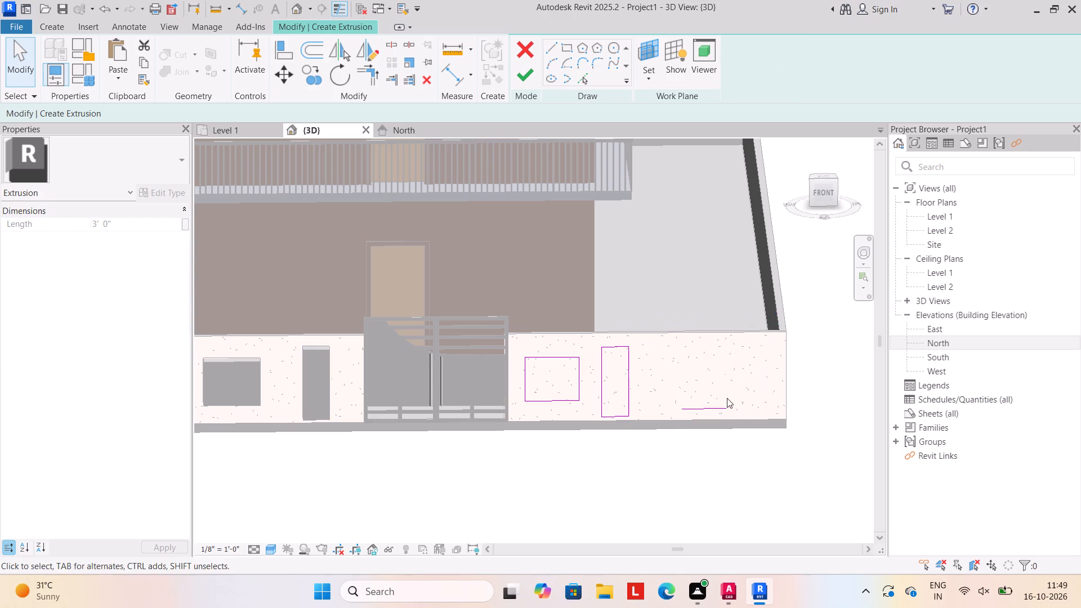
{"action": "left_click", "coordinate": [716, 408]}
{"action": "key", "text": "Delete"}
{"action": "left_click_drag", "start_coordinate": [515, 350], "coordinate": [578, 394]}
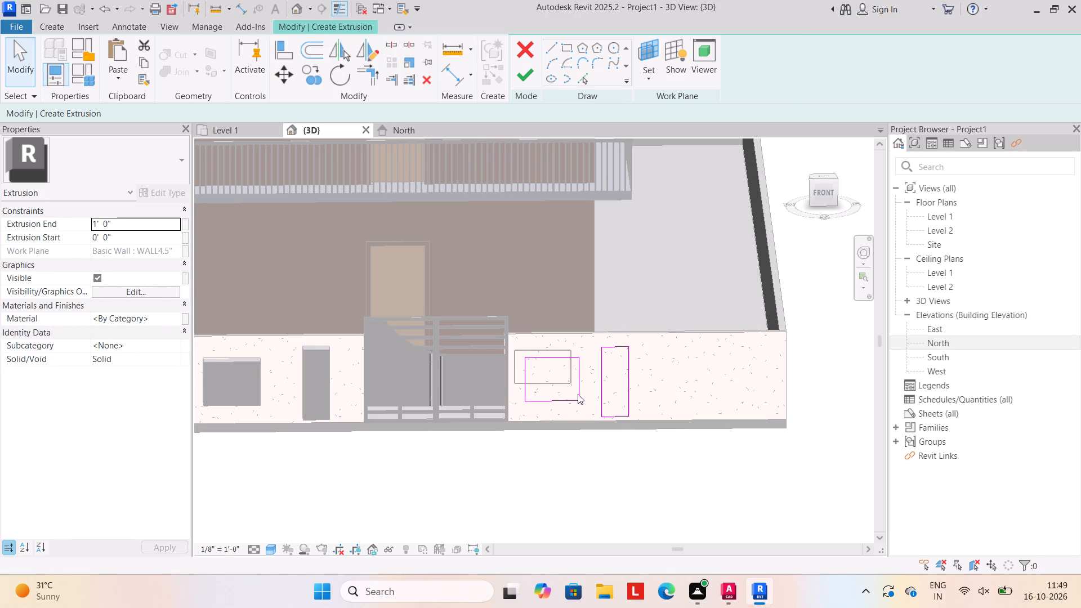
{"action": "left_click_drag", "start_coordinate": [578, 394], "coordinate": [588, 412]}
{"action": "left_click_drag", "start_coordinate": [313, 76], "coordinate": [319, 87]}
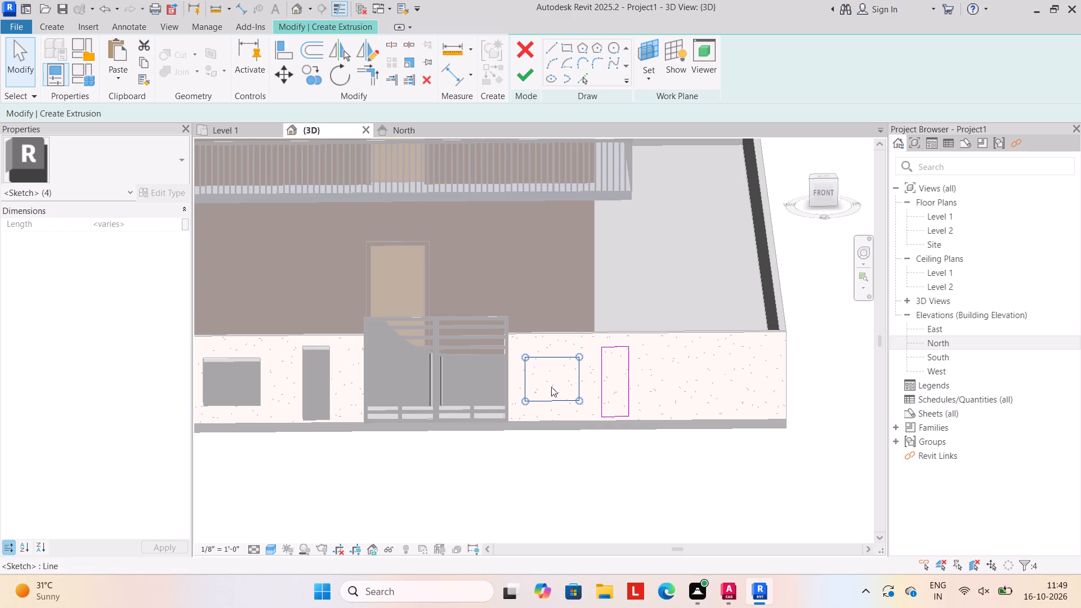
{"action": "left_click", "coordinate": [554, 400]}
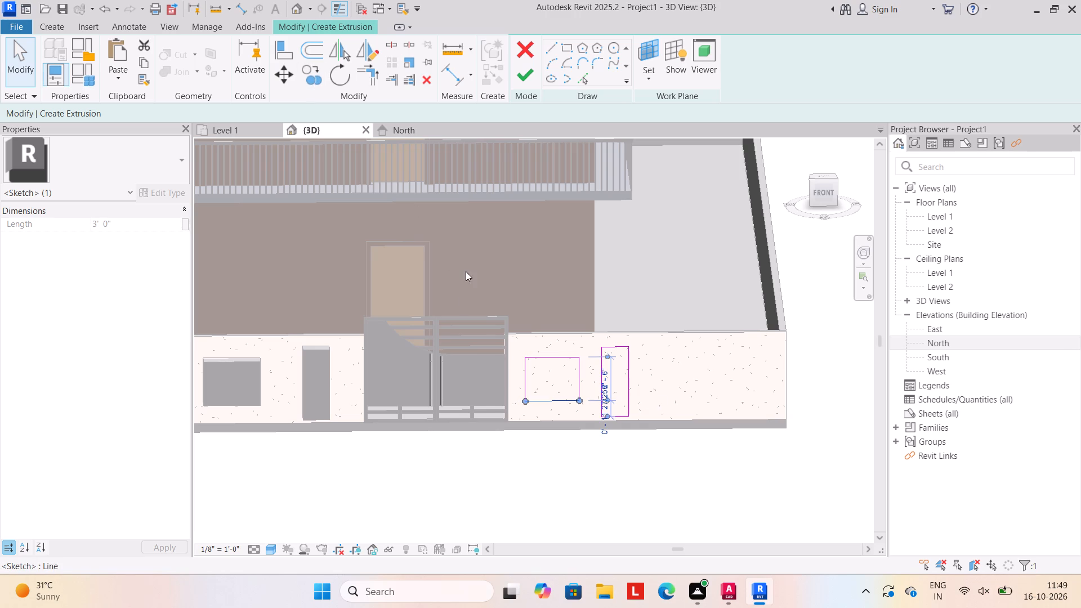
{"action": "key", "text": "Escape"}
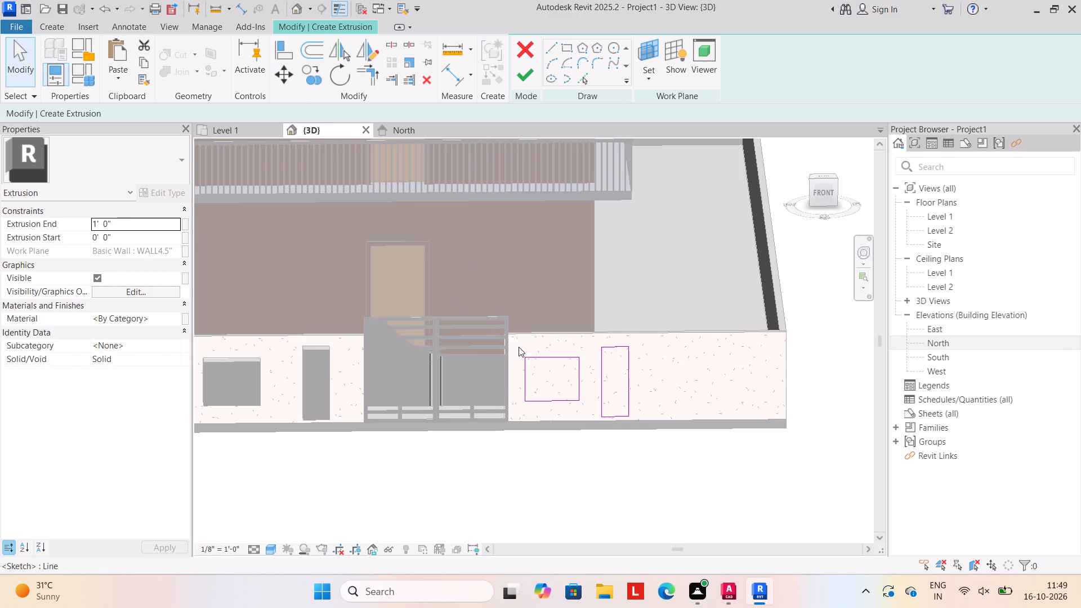
Copy the 3'-0" by 2'-6" rectangle beside the gate about 7'-6" along the wall, past the tall rectangle.
{"action": "left_click_drag", "start_coordinate": [519, 347], "coordinate": [588, 418]}
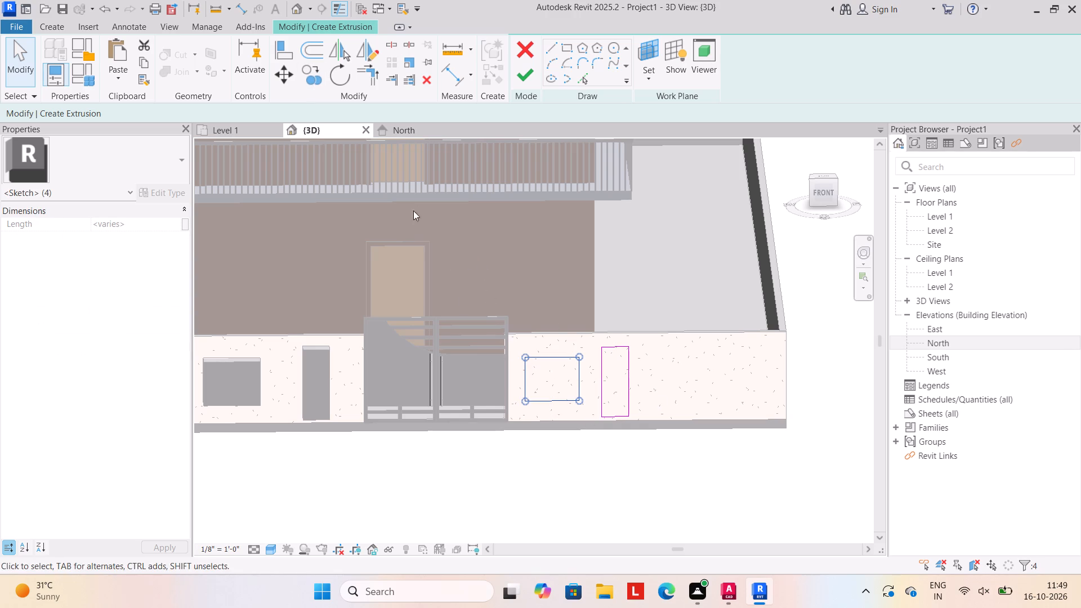
{"action": "left_click", "coordinate": [313, 81]}
{"action": "left_click", "coordinate": [548, 404]}
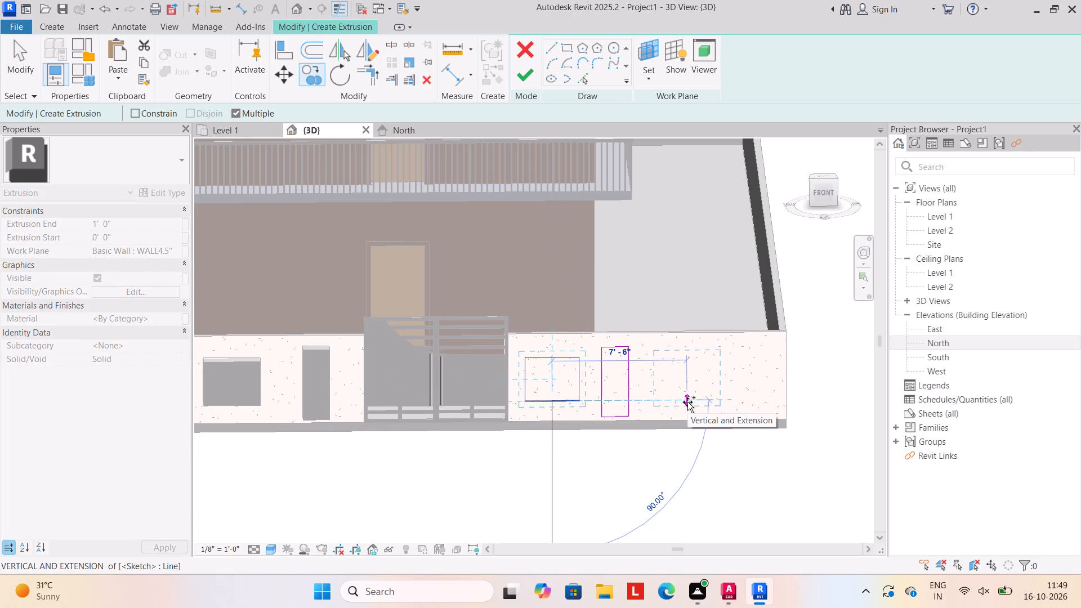
{"action": "left_click", "coordinate": [687, 402]}
{"action": "key", "text": "Escape"}
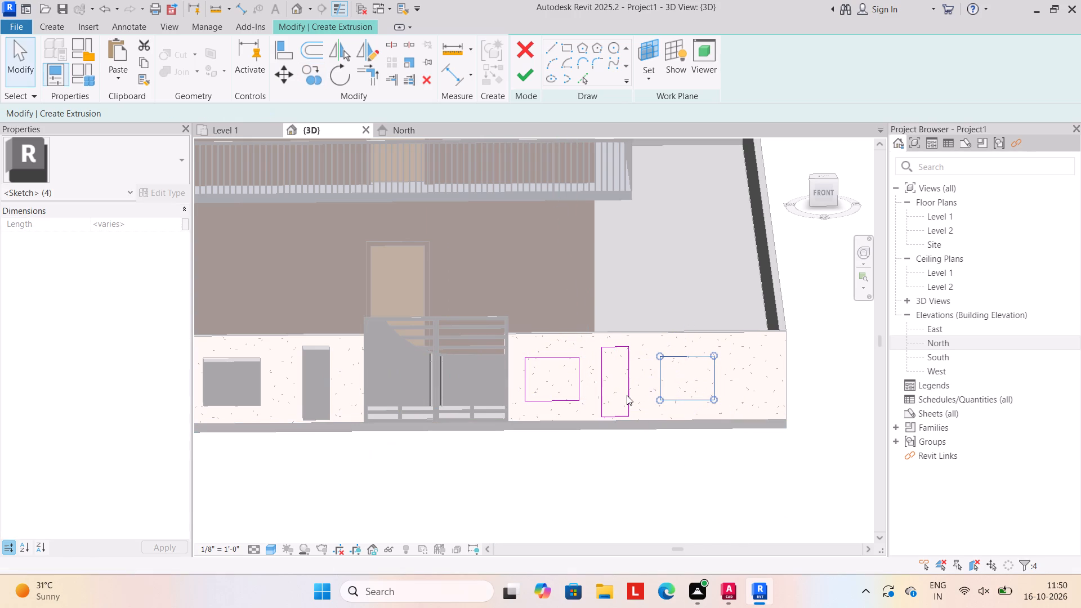
{"action": "key", "text": "Escape"}
Copy the tall rectangle about 7'-6" along the wall, placing the copy near the wall's right end.
{"action": "left_click_drag", "start_coordinate": [595, 339], "coordinate": [636, 395]}
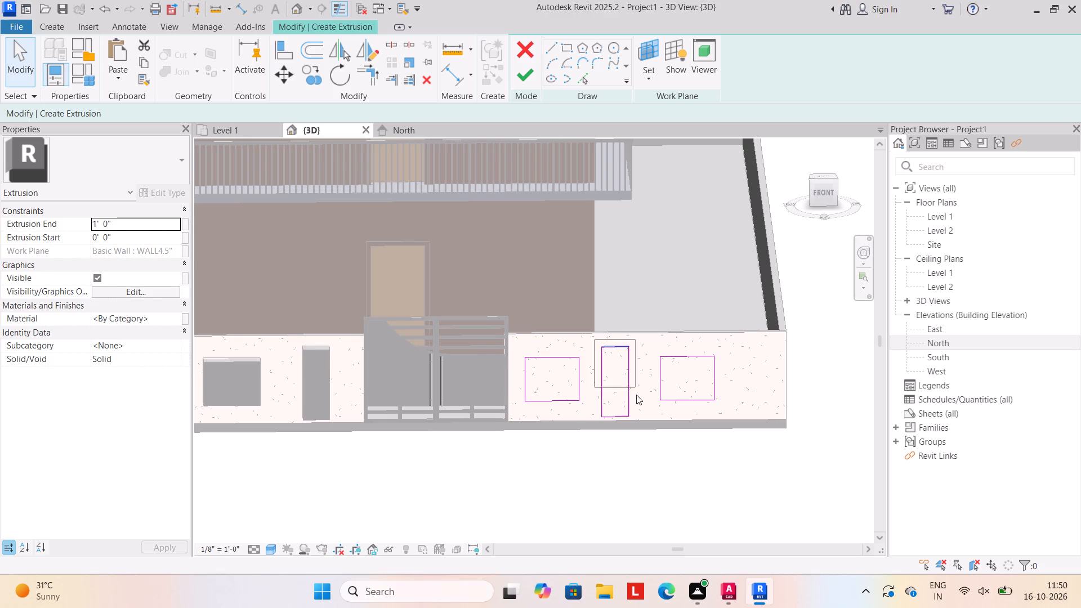
{"action": "left_click_drag", "start_coordinate": [636, 395], "coordinate": [639, 425]}
{"action": "left_click", "coordinate": [307, 66]}
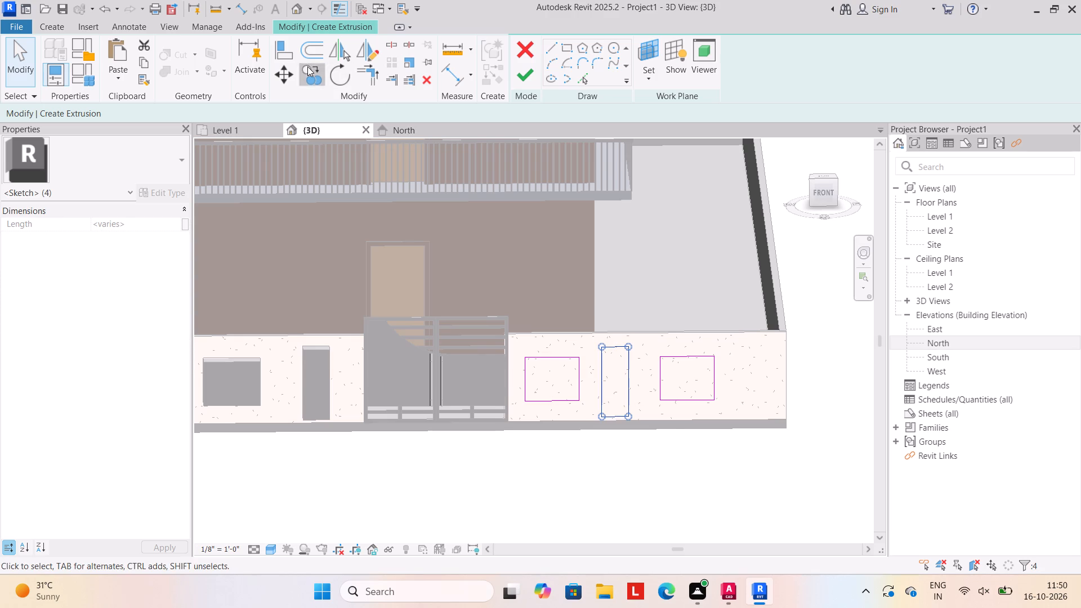
{"action": "left_click_drag", "start_coordinate": [614, 415], "coordinate": [628, 415]}
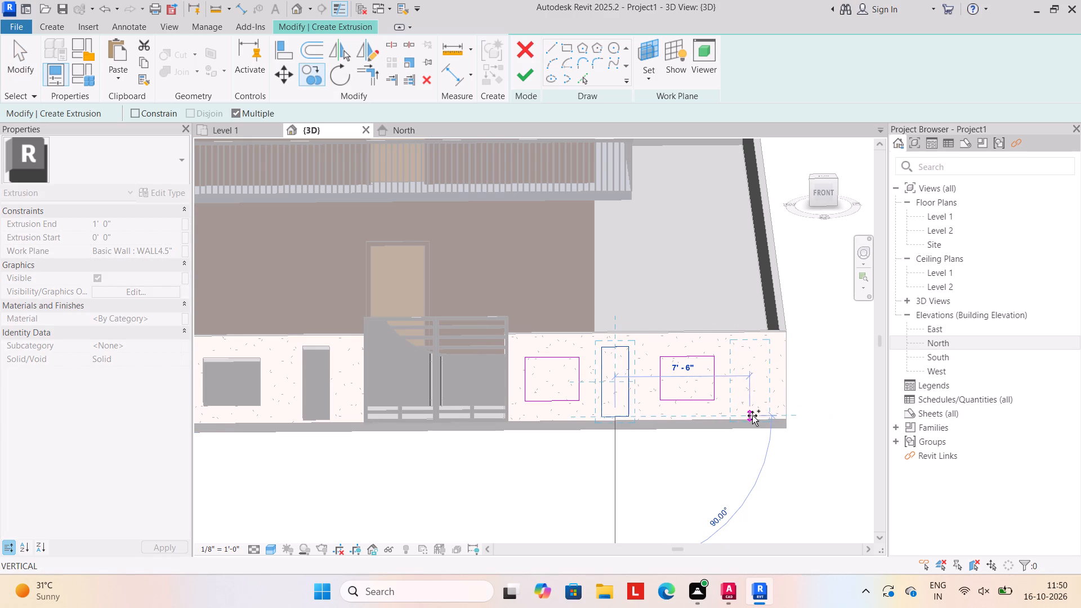
{"action": "left_click", "coordinate": [752, 415]}
{"action": "key", "text": "Escape"}
{"action": "key", "text": "Escape"}
{"action": "scroll", "coordinate": [594, 475], "scroll_direction": "down", "scroll_amount": 2}
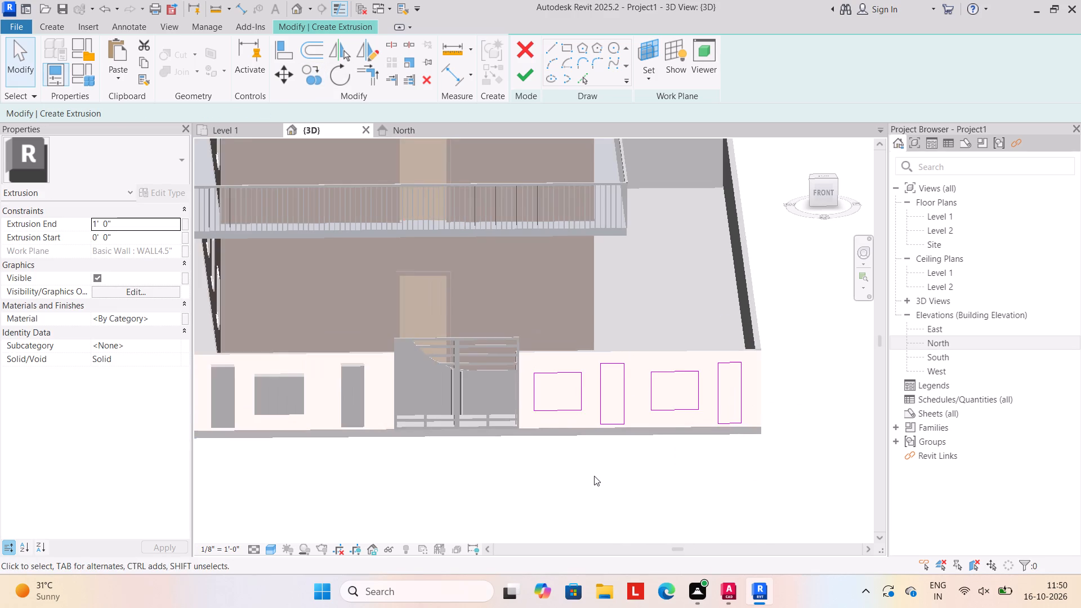
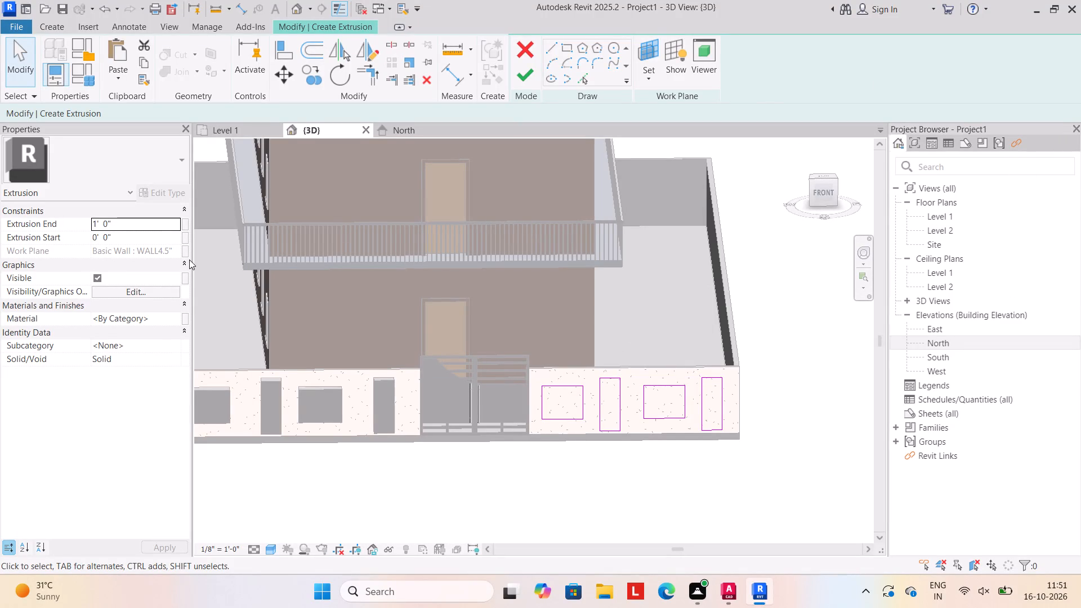
Finish the 1'-0" extrusion of the four rectangles on the front wall and complete the in-place model.
{"action": "left_click", "coordinate": [525, 71]}
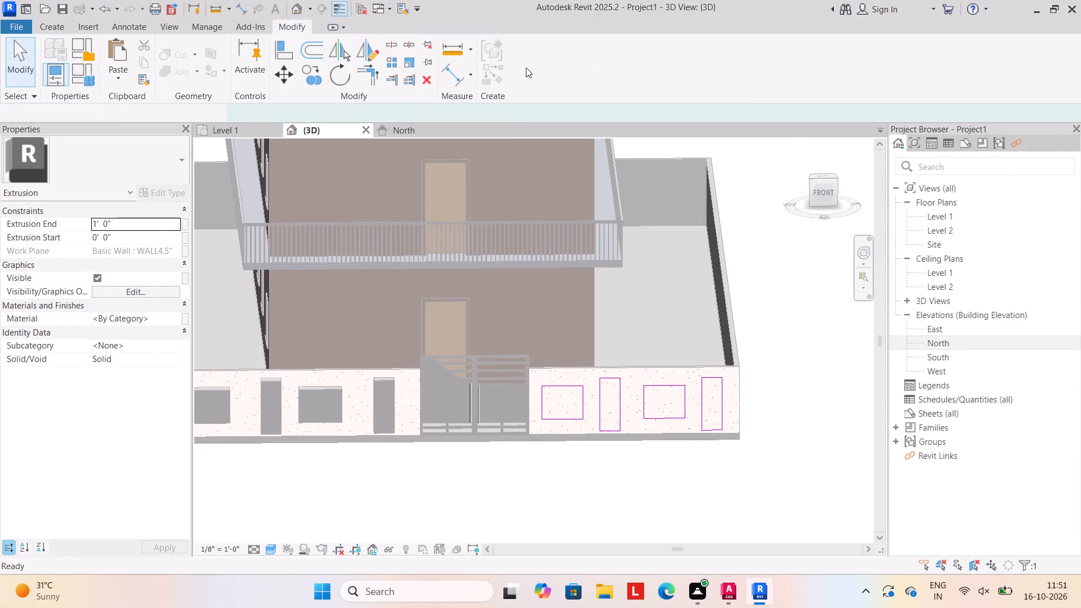
{"action": "left_click", "coordinate": [593, 460]}
{"action": "scroll", "coordinate": [601, 471], "scroll_direction": "down", "scroll_amount": 2}
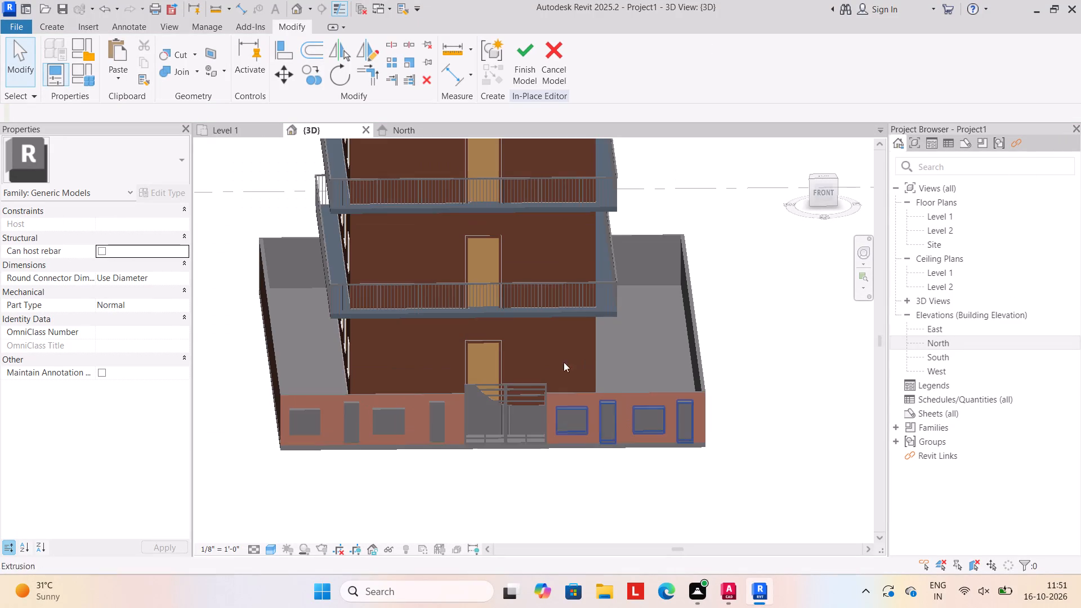
{"action": "left_click", "coordinate": [524, 68]}
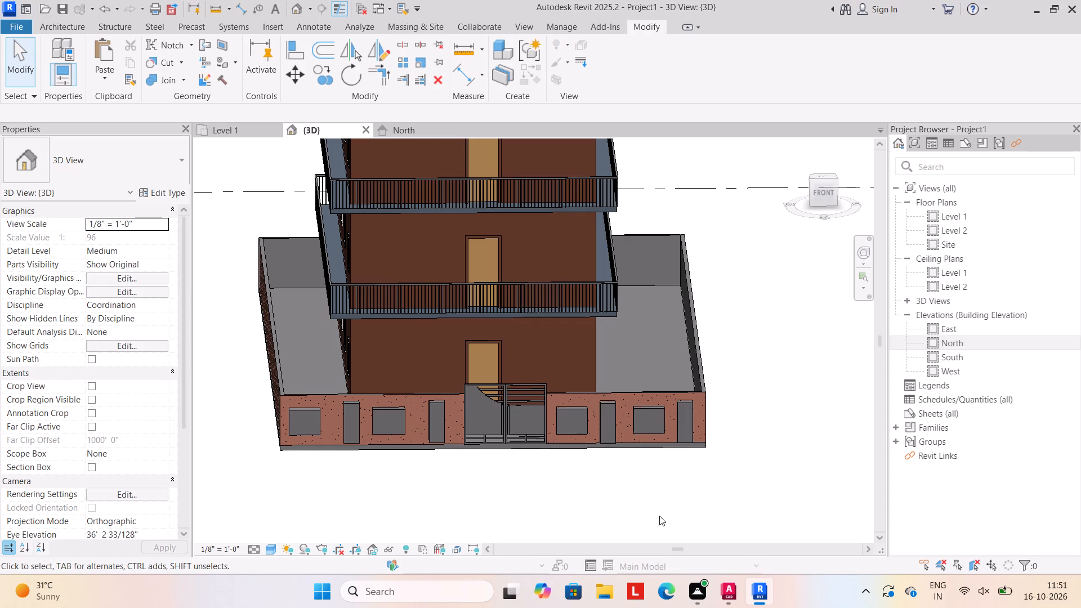
Start a new in-place model in the Generic Models category for the side boundary wall, keeping the default name.
{"action": "middle_click_drag", "start_coordinate": [743, 473], "coordinate": [595, 454], "text": "shift"}
{"action": "scroll", "coordinate": [600, 410], "scroll_direction": "down", "scroll_amount": 1}
{"action": "middle_click_drag", "start_coordinate": [642, 413], "coordinate": [640, 421], "text": "shift"}
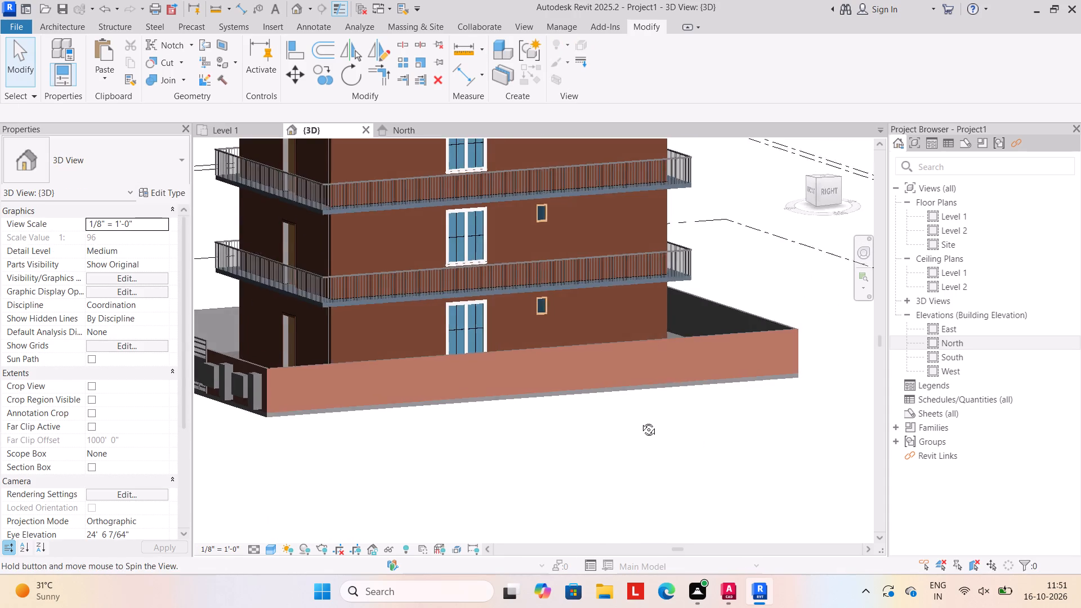
{"action": "middle_click_drag", "start_coordinate": [640, 421], "coordinate": [641, 434], "text": "shift"}
{"action": "middle_click_drag", "start_coordinate": [647, 428], "coordinate": [698, 422]}
{"action": "left_click", "coordinate": [56, 24]}
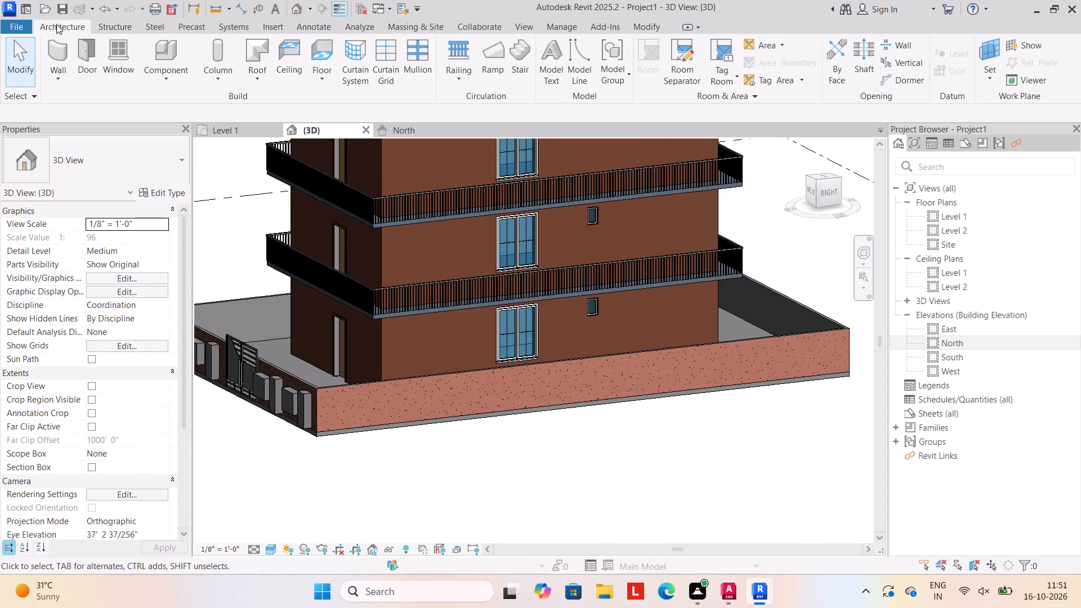
{"action": "left_click", "coordinate": [165, 78]}
{"action": "left_click", "coordinate": [185, 137]}
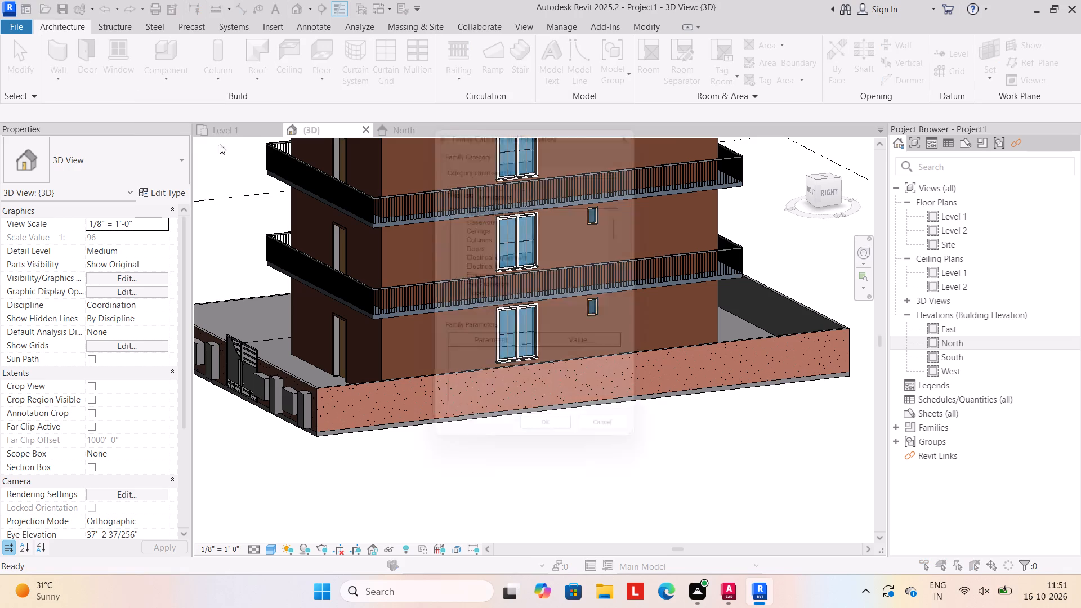
{"action": "scroll", "coordinate": [524, 316], "scroll_direction": "down", "scroll_amount": 9}
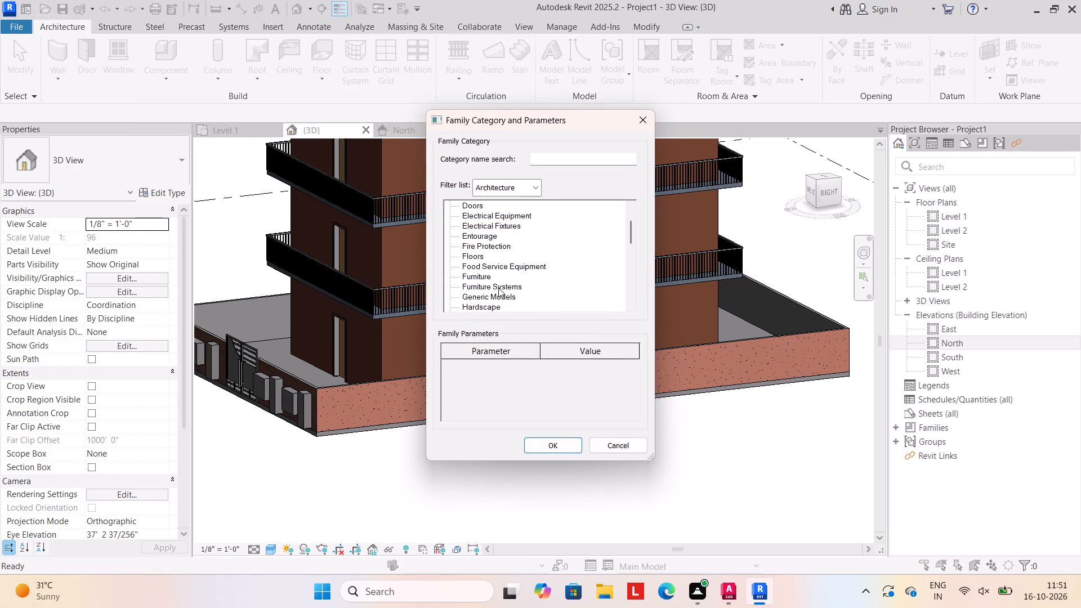
{"action": "left_click", "coordinate": [493, 296]}
{"action": "left_click", "coordinate": [552, 443]}
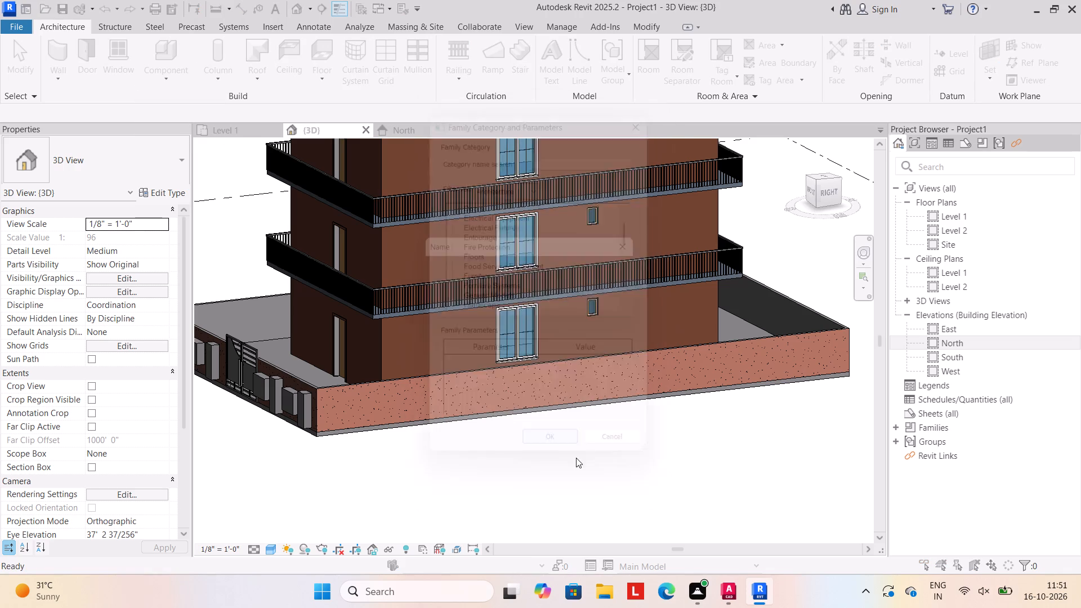
{"action": "left_click", "coordinate": [552, 312]}
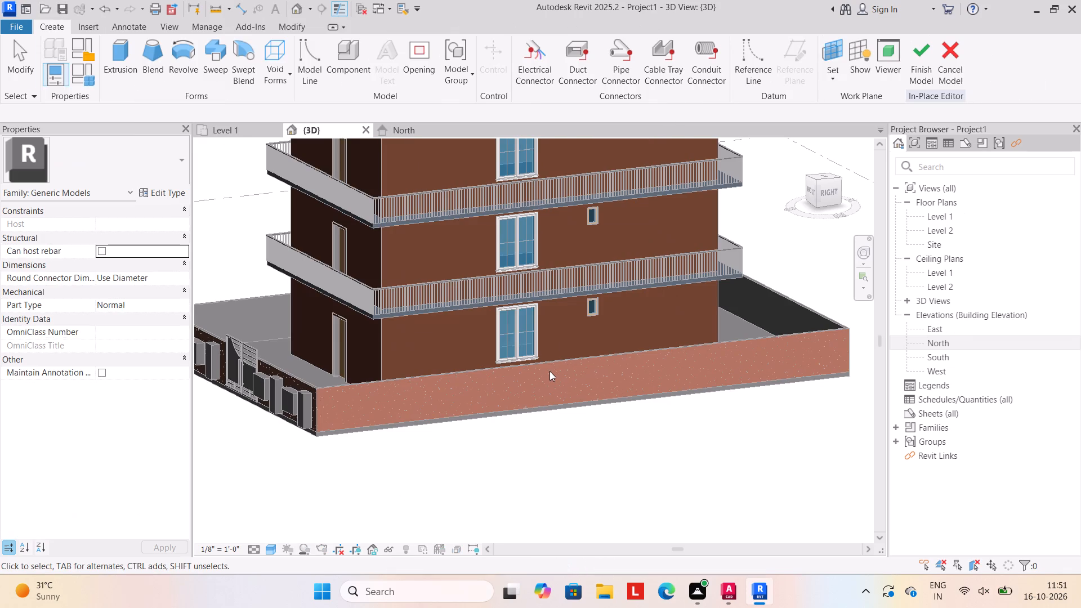
Start an extrusion on the outer face of the side boundary wall and sketch a rectangle about 3'-0" high near the front corner.
{"action": "left_click", "coordinate": [125, 46]}
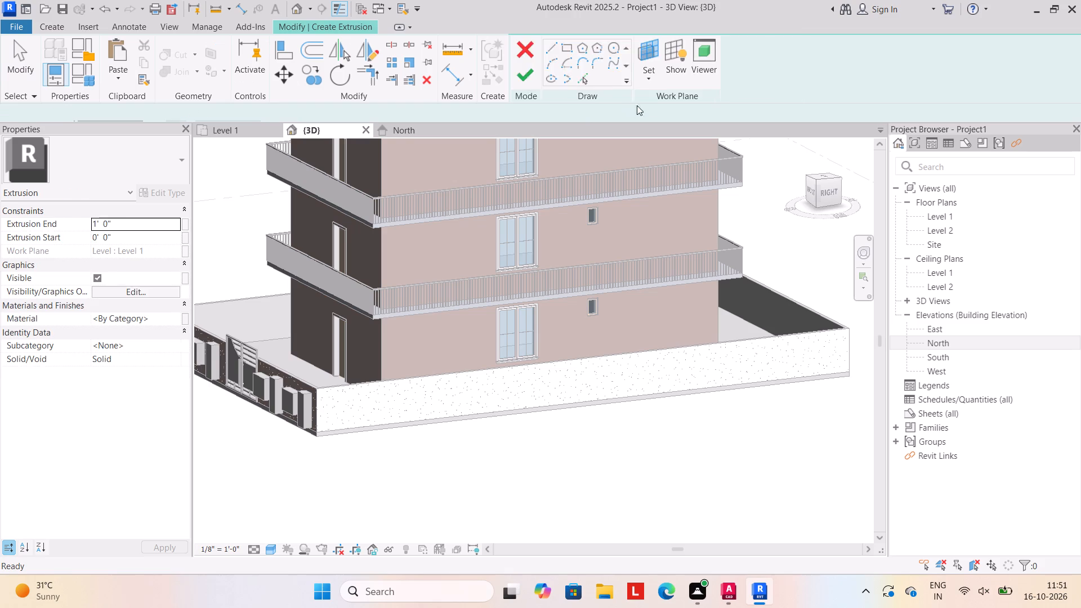
{"action": "left_click", "coordinate": [726, 77]}
{"action": "left_click", "coordinate": [755, 130]}
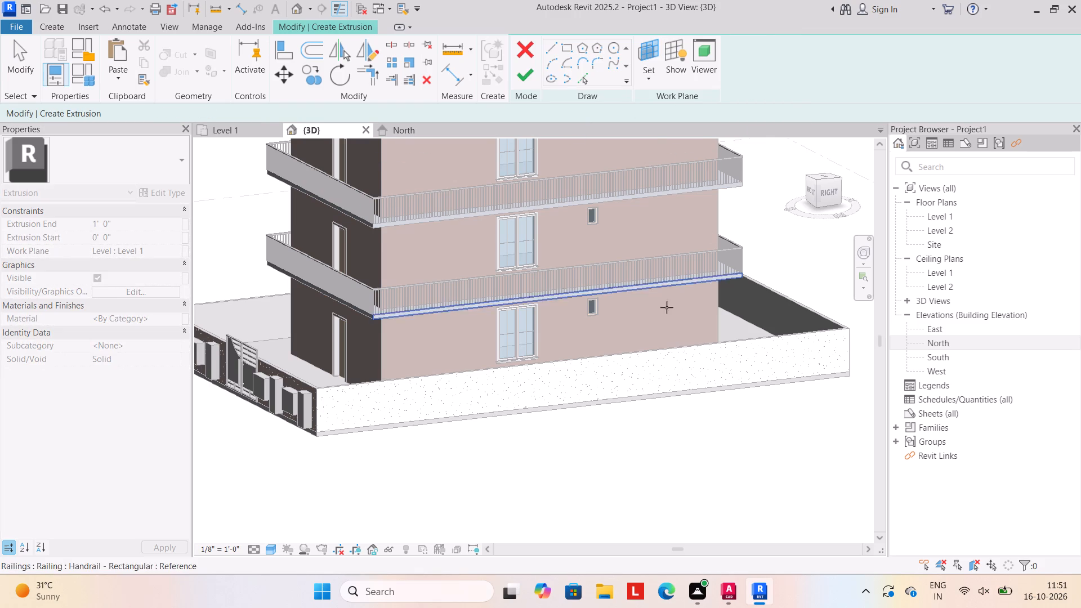
{"action": "left_click", "coordinate": [653, 351]}
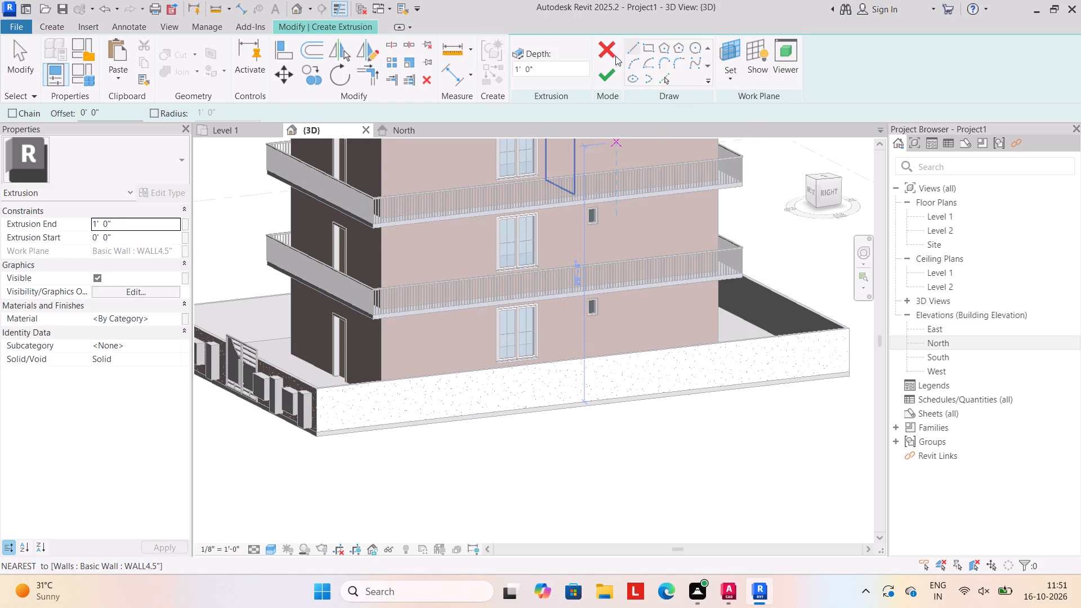
{"action": "left_click", "coordinate": [649, 44]}
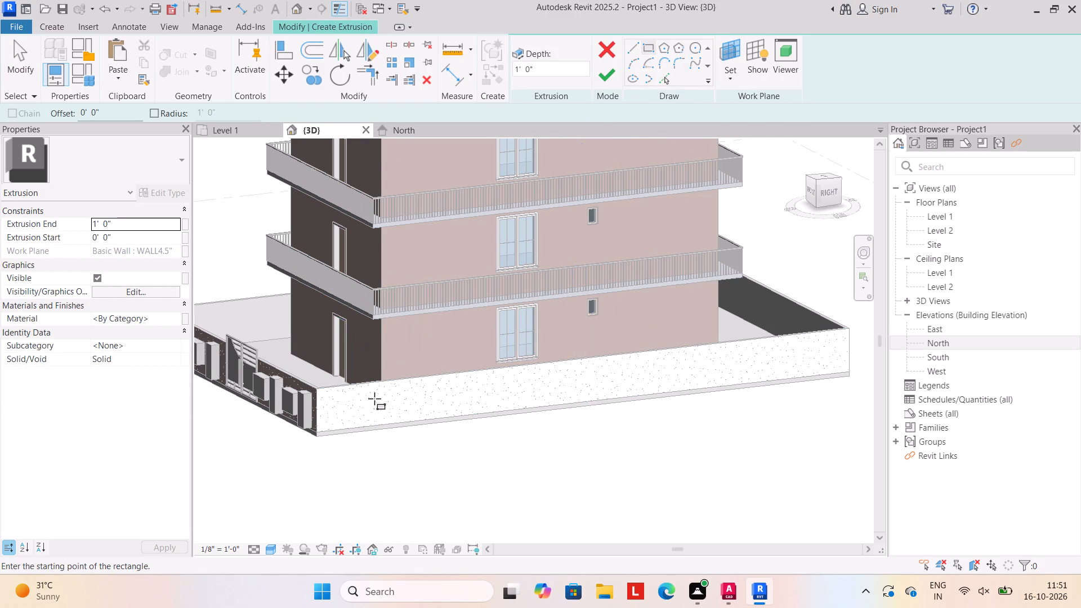
{"action": "scroll", "coordinate": [374, 399], "scroll_direction": "up", "scroll_amount": 1}
{"action": "middle_click_drag", "start_coordinate": [367, 406], "coordinate": [351, 364]}
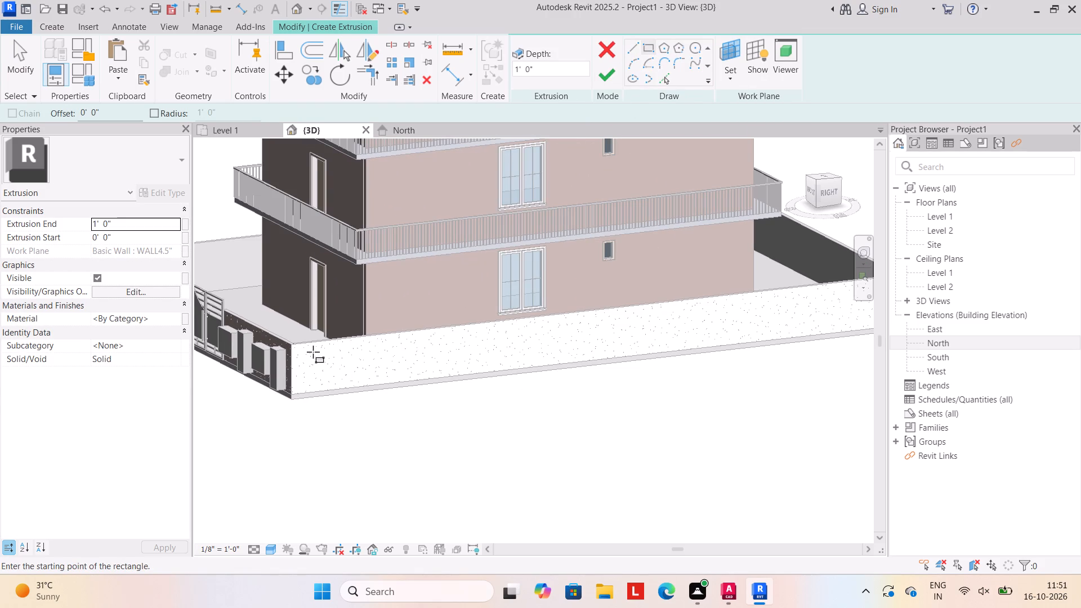
{"action": "left_click_drag", "start_coordinate": [322, 352], "coordinate": [329, 356]}
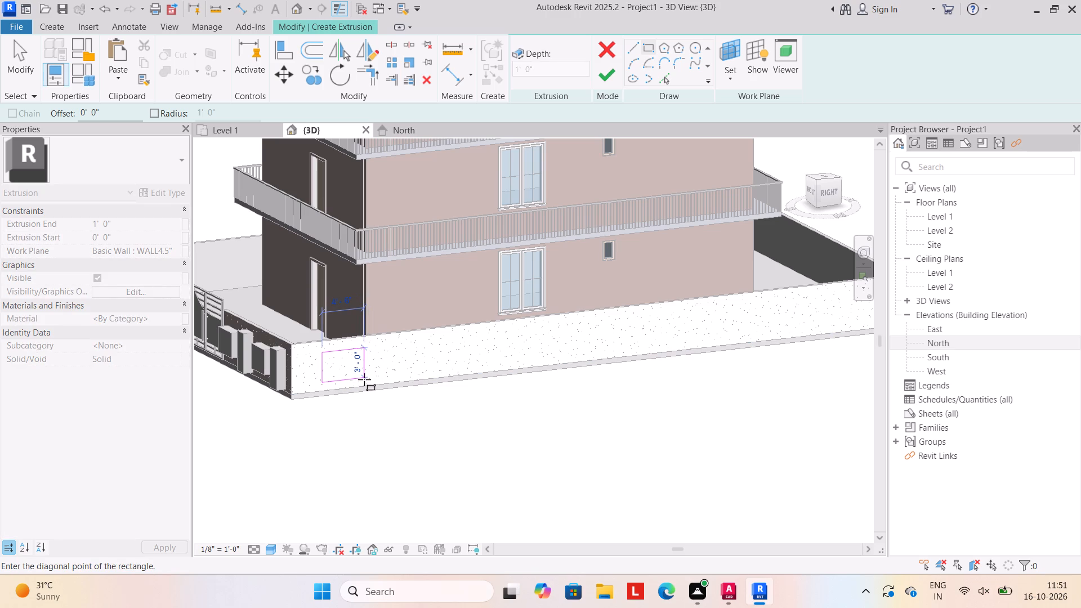
{"action": "left_click", "coordinate": [364, 379]}
{"action": "key", "text": "Escape"}
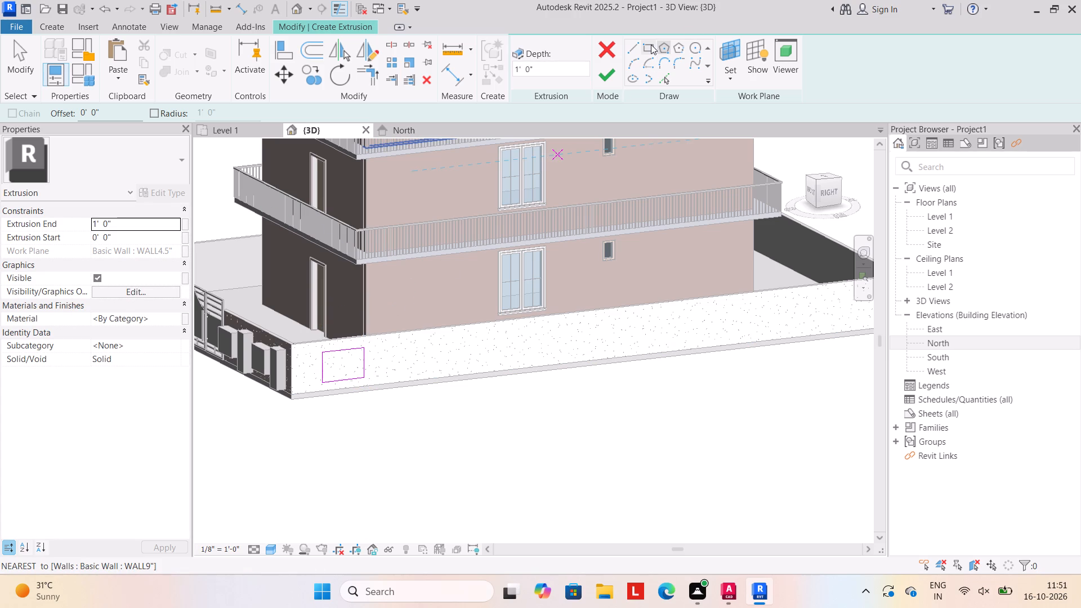
Sketch a narrow upright rectangle about 1'-7 1/2" by 3'-5" beside the first rectangle on the side boundary wall.
{"action": "left_click", "coordinate": [651, 44]}
{"action": "scroll", "coordinate": [403, 367], "scroll_direction": "up", "scroll_amount": 4}
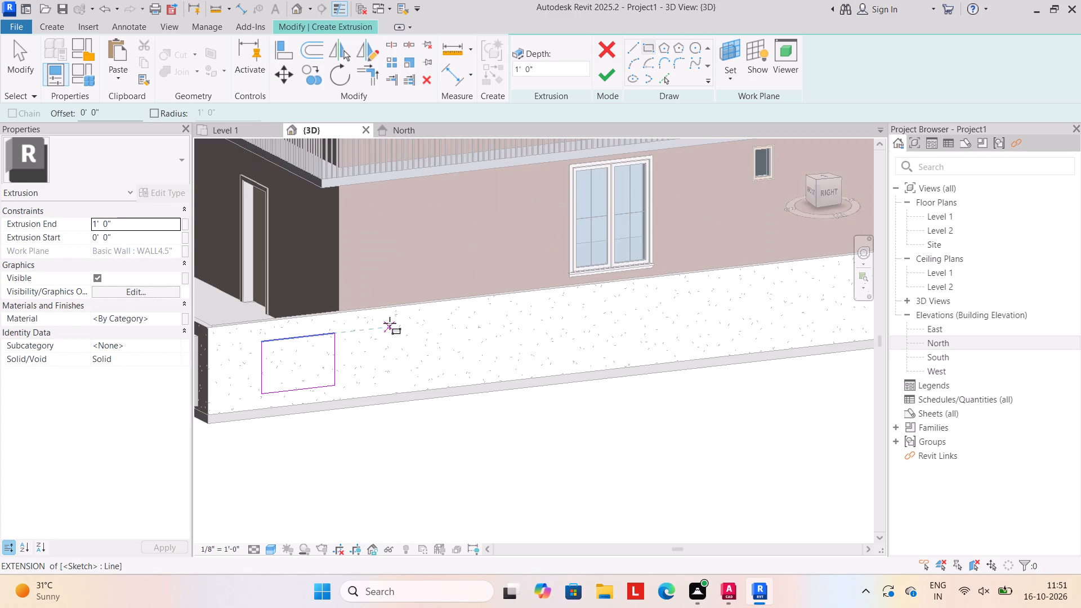
{"action": "left_click", "coordinate": [391, 322]}
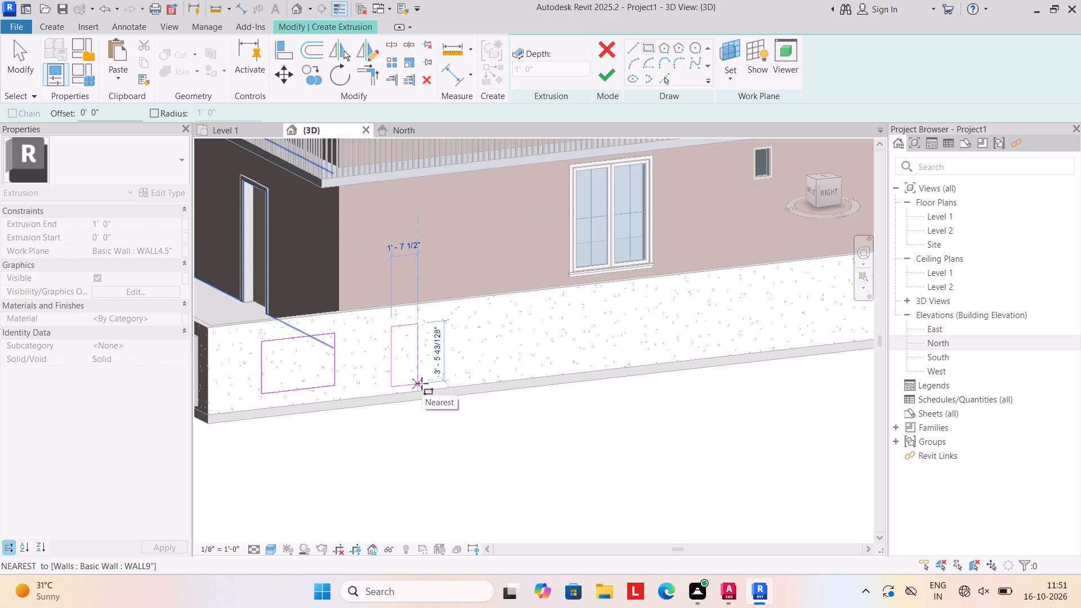
{"action": "left_click", "coordinate": [422, 383]}
{"action": "key", "text": "Escape"}
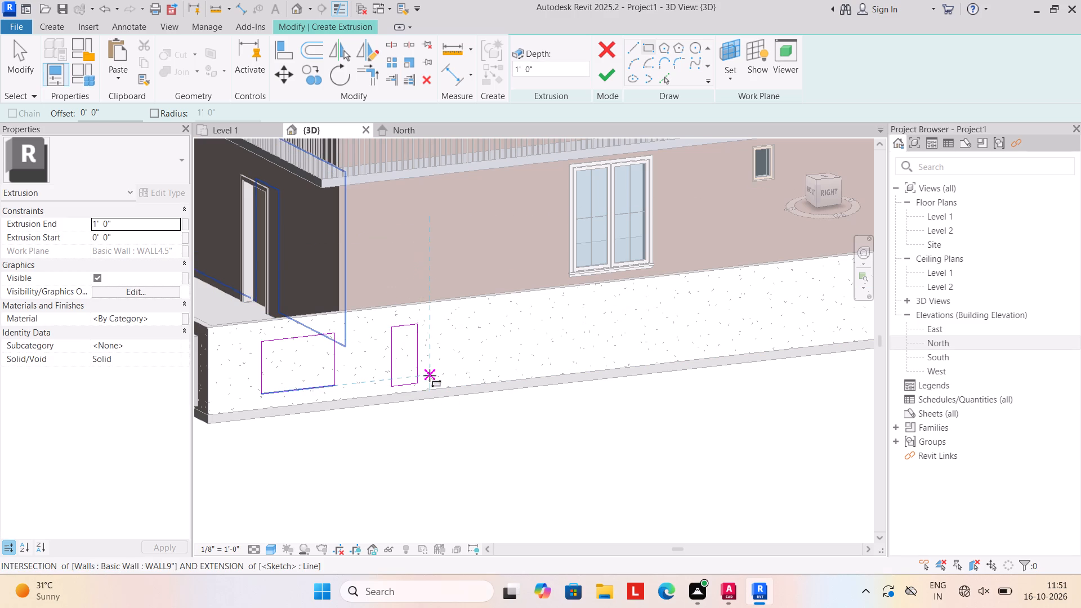
{"action": "key", "text": "Escape"}
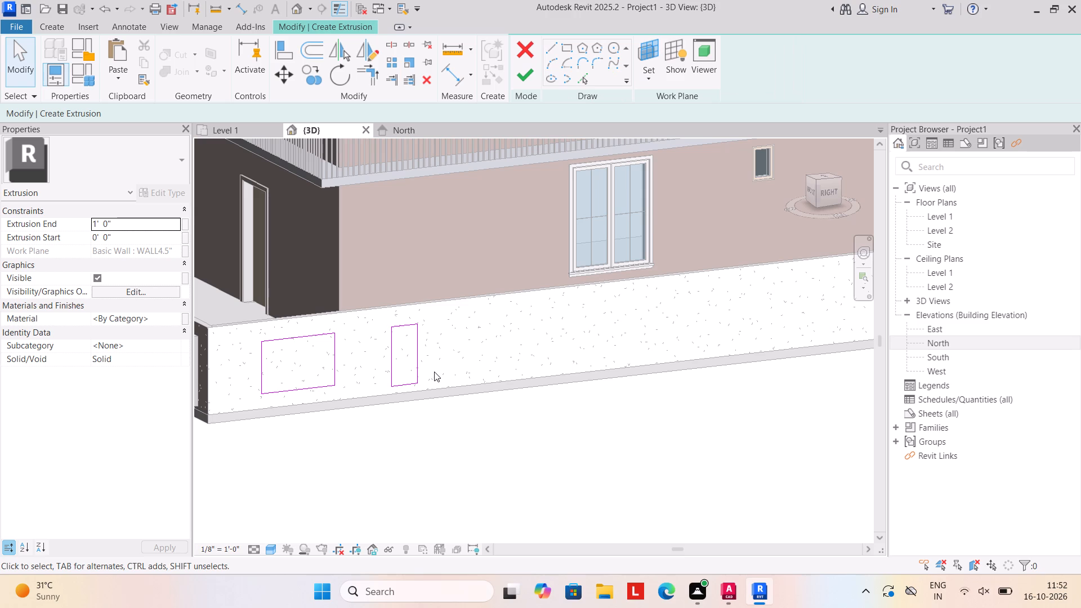
{"action": "key", "text": "Escape"}
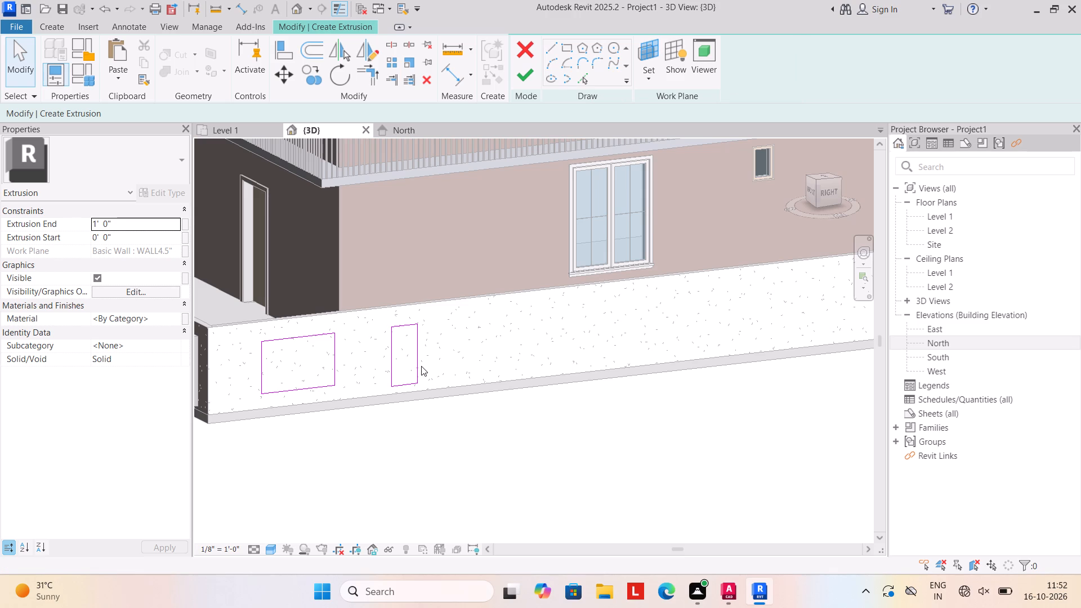
{"action": "key", "text": "Escape"}
{"action": "key", "text": "Escape"}
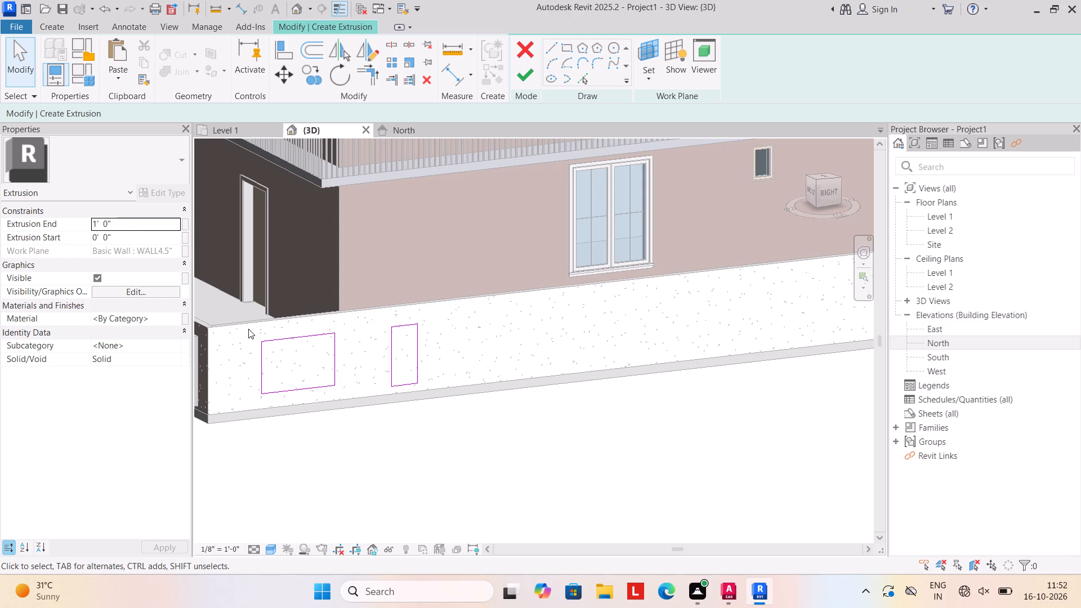
Copy the wide rectangle four times along the side wall, the first three about 13'-6" apart and the last near the rear end.
{"action": "left_click_drag", "start_coordinate": [248, 329], "coordinate": [346, 399]}
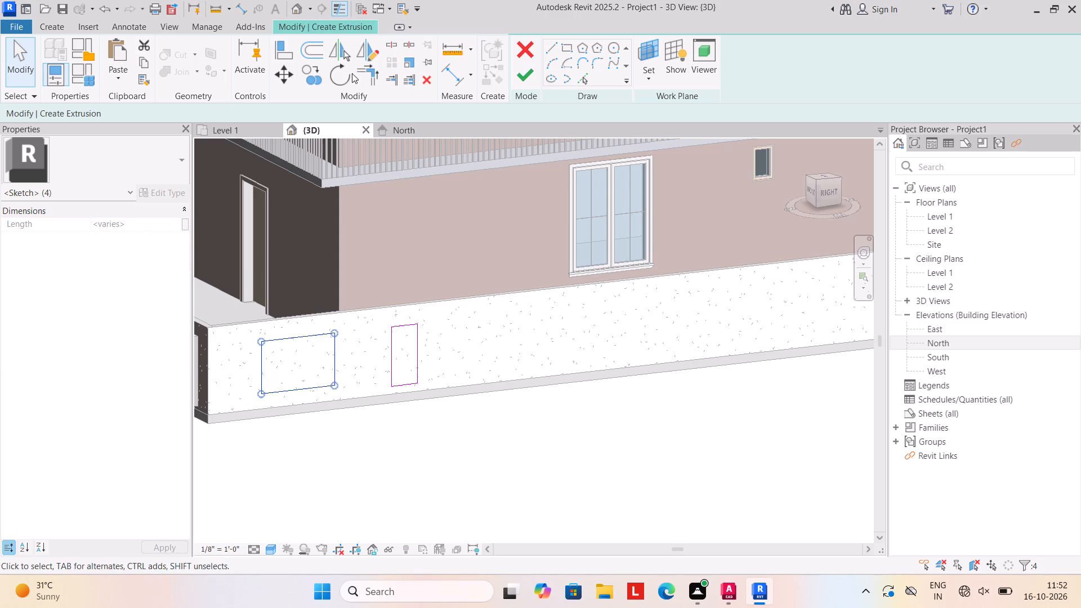
{"action": "left_click", "coordinate": [311, 75]}
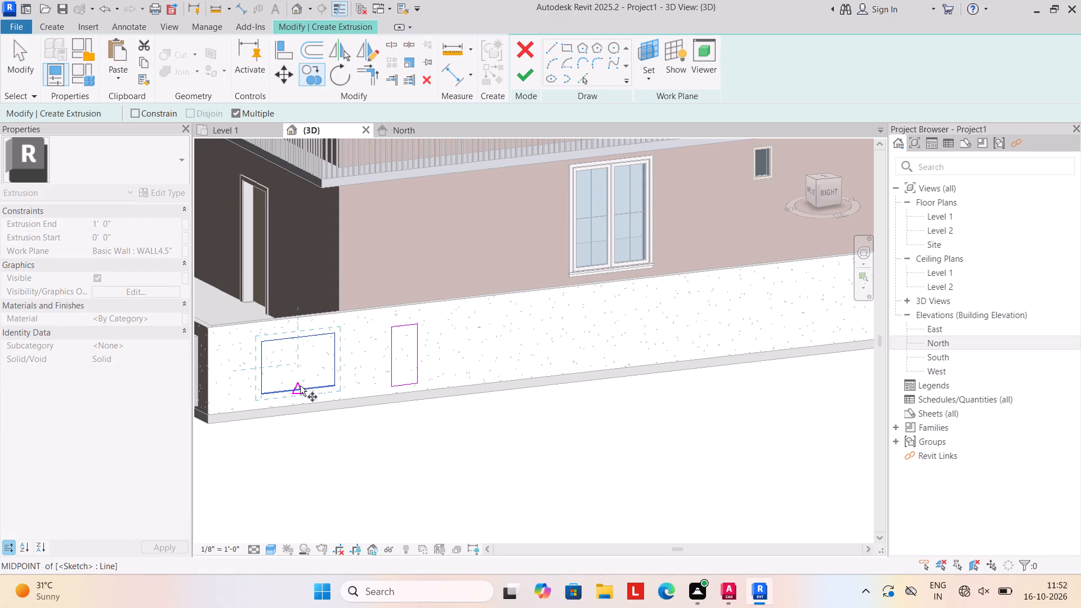
{"action": "left_click", "coordinate": [300, 386]}
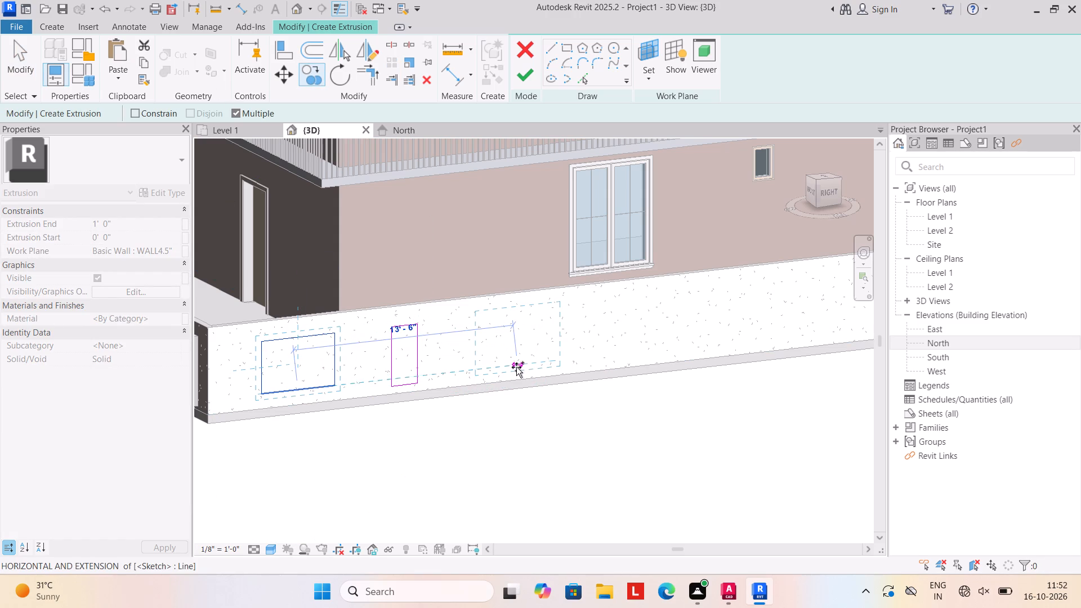
{"action": "left_click", "coordinate": [519, 366]}
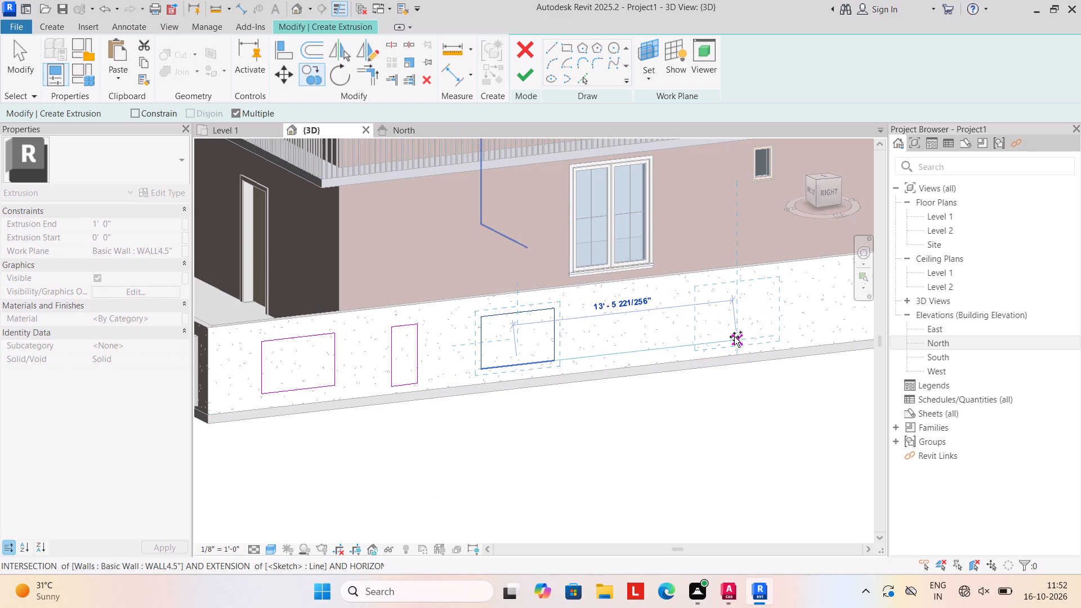
{"action": "left_click", "coordinate": [733, 337]}
{"action": "middle_click_drag", "start_coordinate": [752, 334], "coordinate": [529, 355]}
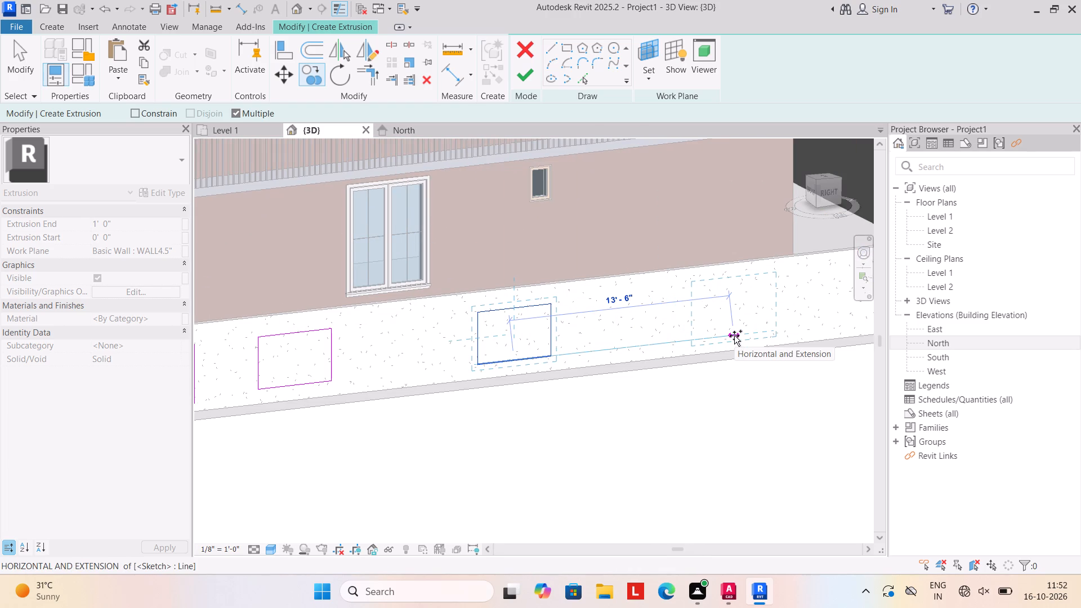
{"action": "left_click", "coordinate": [734, 336]}
{"action": "middle_click_drag", "start_coordinate": [765, 334], "coordinate": [582, 365]}
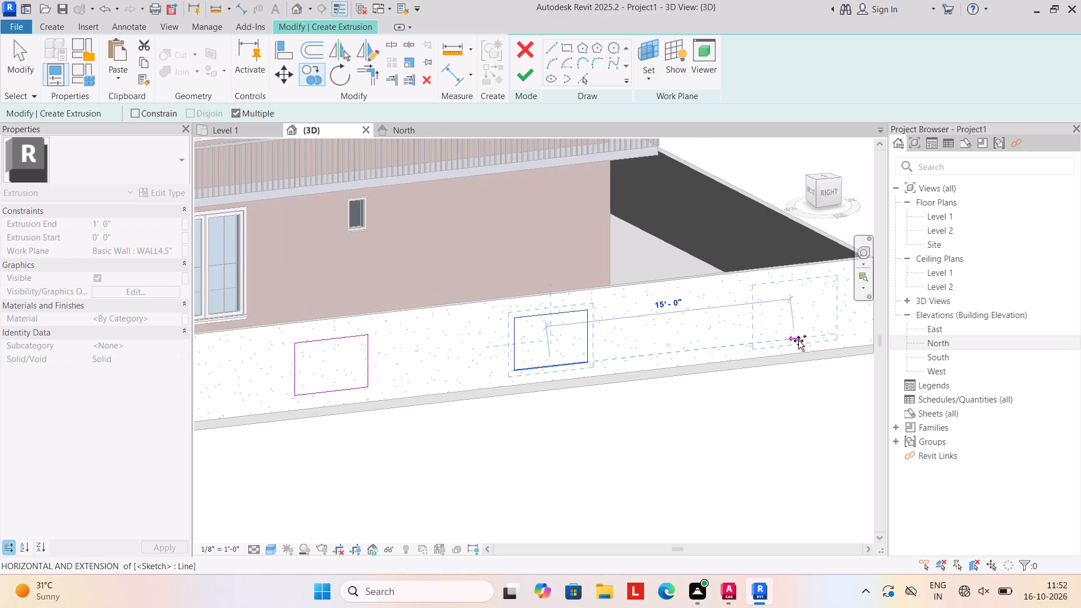
{"action": "left_click", "coordinate": [807, 341]}
{"action": "key", "text": "Escape"}
{"action": "scroll", "coordinate": [654, 437], "scroll_direction": "down", "scroll_amount": 3}
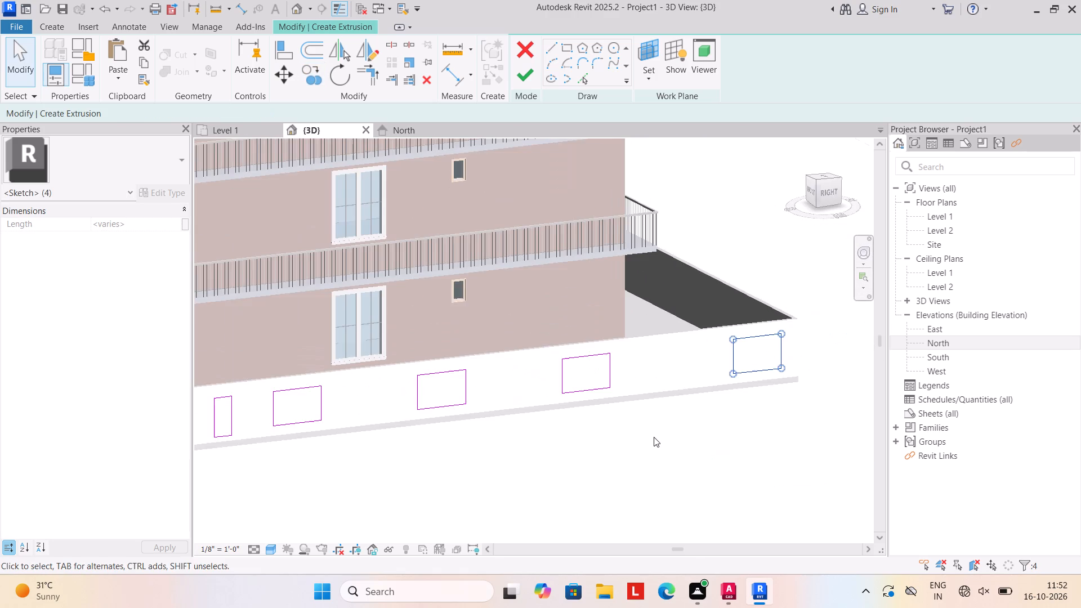
{"action": "middle_click_drag", "start_coordinate": [654, 437], "coordinate": [703, 418]}
{"action": "key", "text": "Escape"}
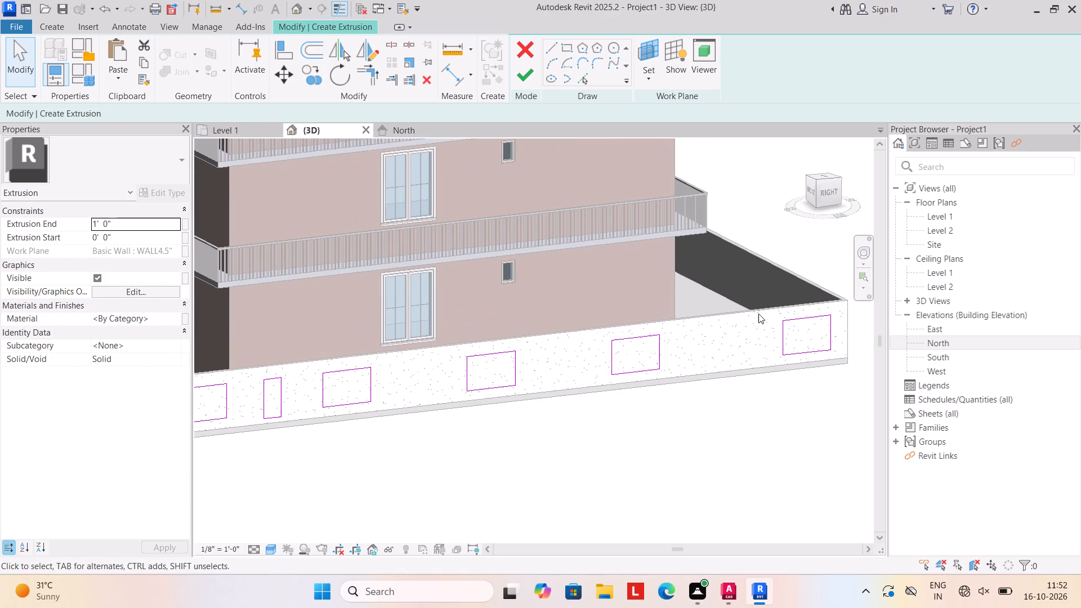
Nudge the last wide rectangle five increments away from the side wall's rear end, toward the front.
{"action": "left_click_drag", "start_coordinate": [760, 312], "coordinate": [851, 357]}
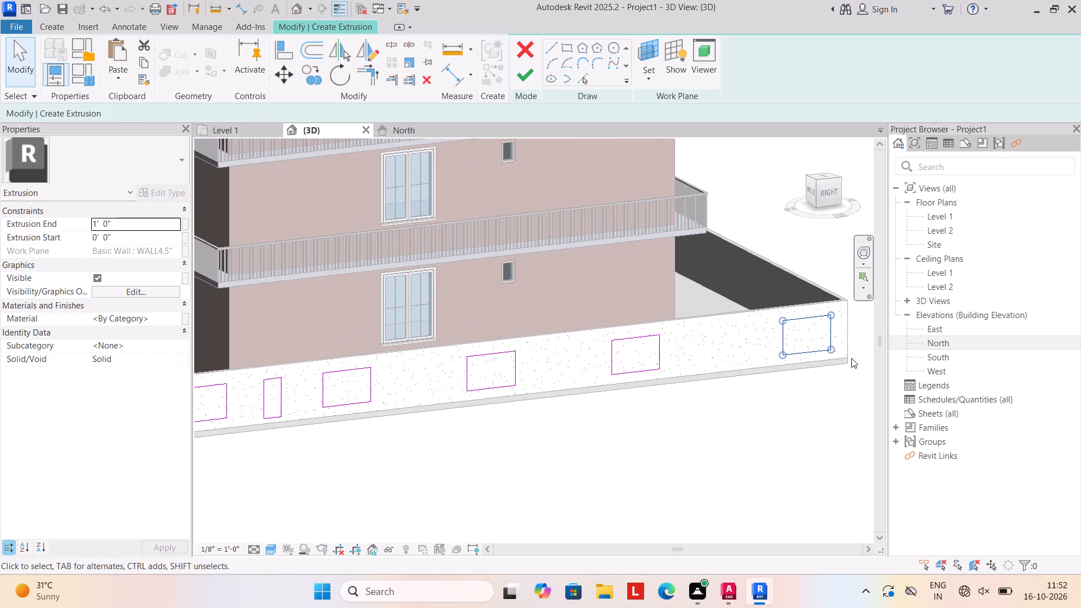
{"action": "key", "text": "Left"}
{"action": "key", "text": "Left"}
{"action": "key", "text": "Left"}
{"action": "key", "text": "Left"}
{"action": "key", "text": "Left"}
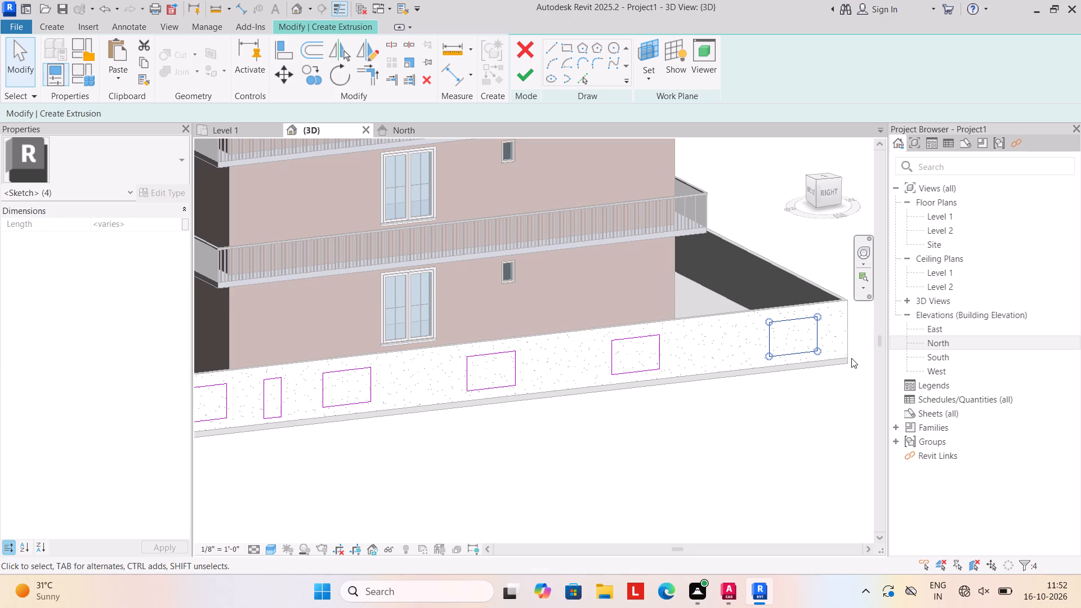
{"action": "key", "text": "Escape"}
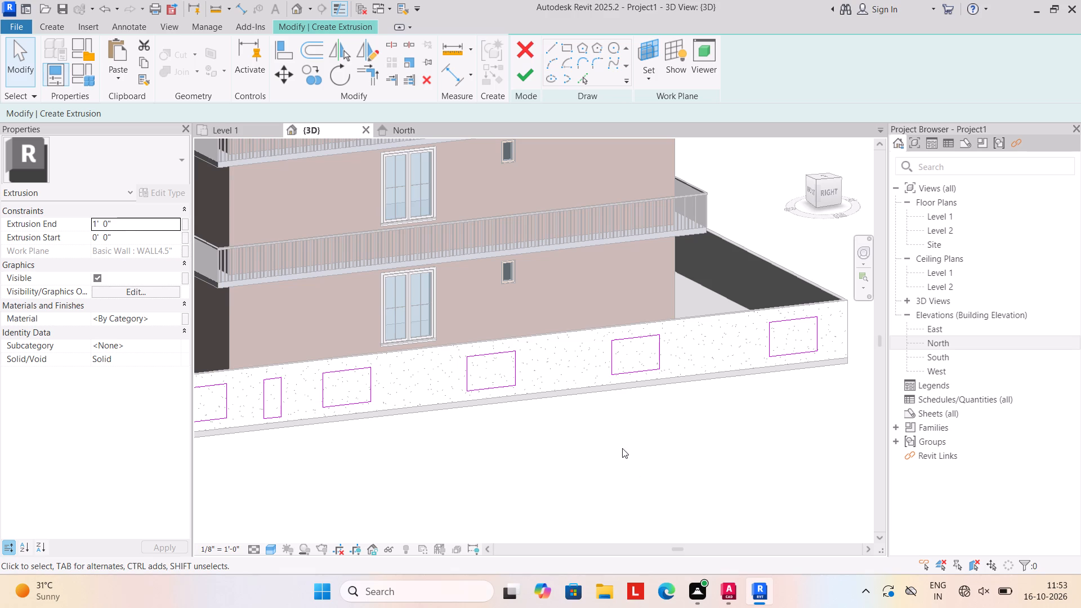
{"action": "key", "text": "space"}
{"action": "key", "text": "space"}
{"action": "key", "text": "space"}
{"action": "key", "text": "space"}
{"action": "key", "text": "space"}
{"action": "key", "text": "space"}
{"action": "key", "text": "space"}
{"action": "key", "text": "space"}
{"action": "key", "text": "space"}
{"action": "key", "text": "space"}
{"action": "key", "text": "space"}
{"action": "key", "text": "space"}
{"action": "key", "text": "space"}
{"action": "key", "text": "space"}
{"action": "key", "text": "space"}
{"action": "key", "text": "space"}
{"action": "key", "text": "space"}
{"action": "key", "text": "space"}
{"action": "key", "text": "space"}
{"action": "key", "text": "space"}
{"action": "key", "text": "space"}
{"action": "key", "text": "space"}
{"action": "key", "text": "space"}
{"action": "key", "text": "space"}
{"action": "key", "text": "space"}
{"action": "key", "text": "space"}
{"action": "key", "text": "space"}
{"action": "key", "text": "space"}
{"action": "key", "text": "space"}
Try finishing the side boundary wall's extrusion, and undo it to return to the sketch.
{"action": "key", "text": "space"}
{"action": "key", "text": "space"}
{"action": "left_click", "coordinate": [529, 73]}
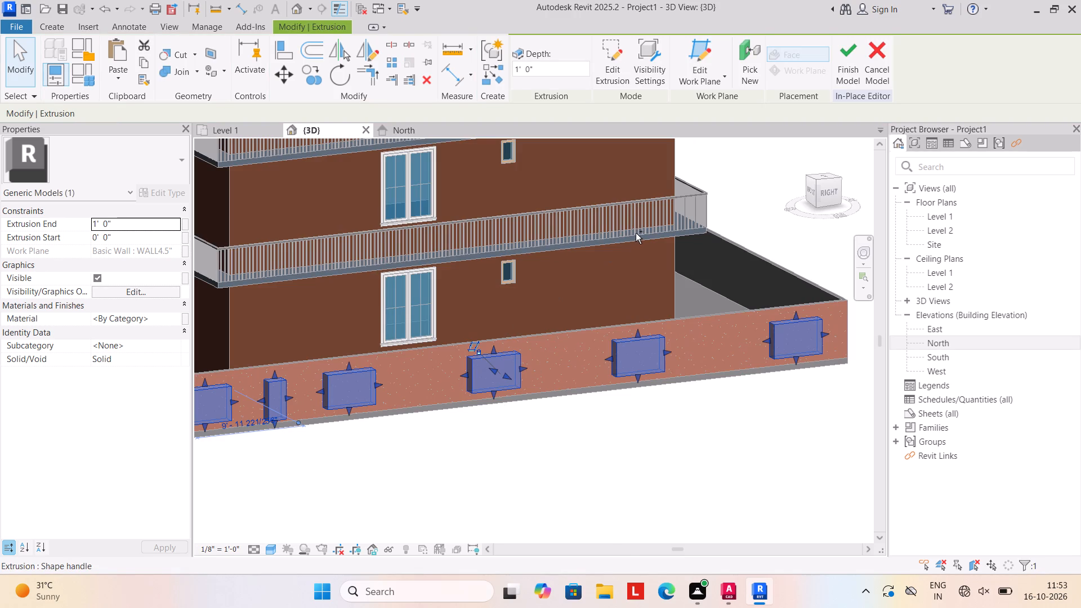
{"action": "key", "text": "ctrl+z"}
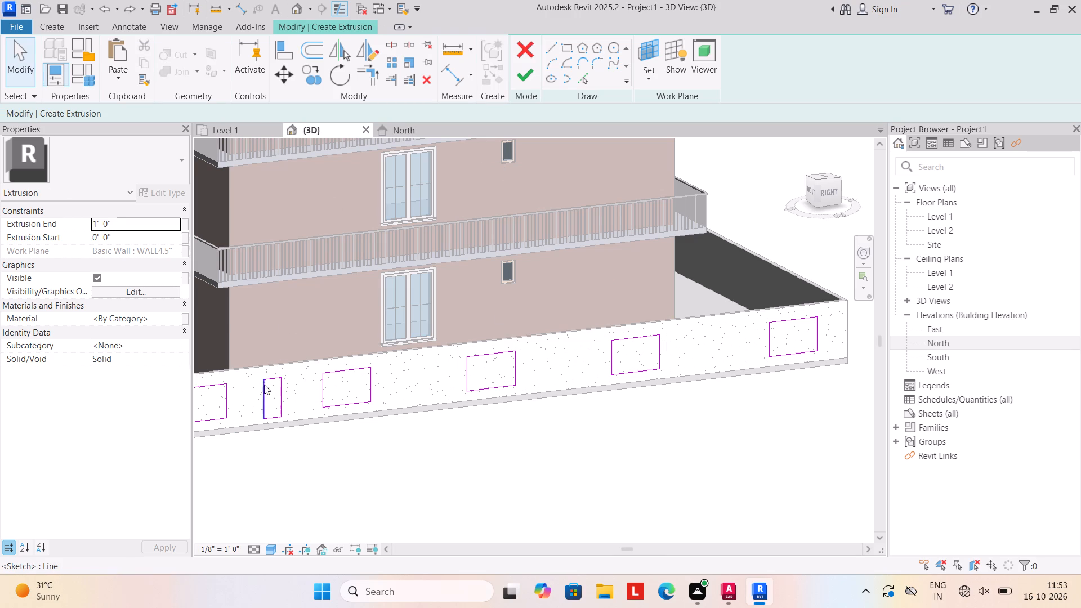
Copy the narrow upright rectangle three times along the side wall, one copy in each gap between the wide rectangles.
{"action": "left_click_drag", "start_coordinate": [253, 376], "coordinate": [298, 429]}
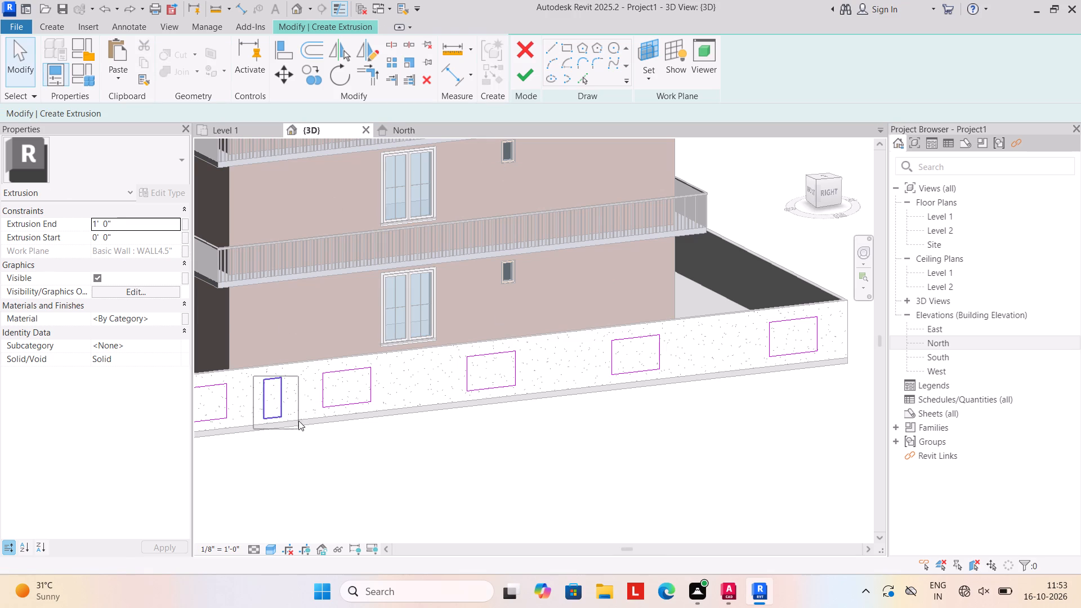
{"action": "left_click", "coordinate": [314, 76]}
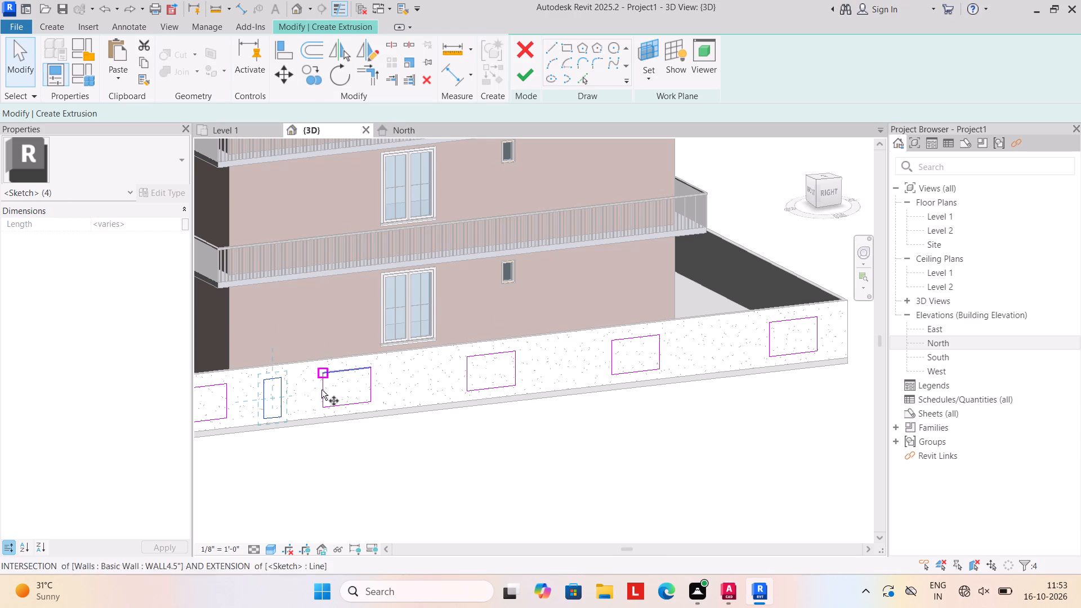
{"action": "left_click_drag", "start_coordinate": [274, 415], "coordinate": [279, 415]}
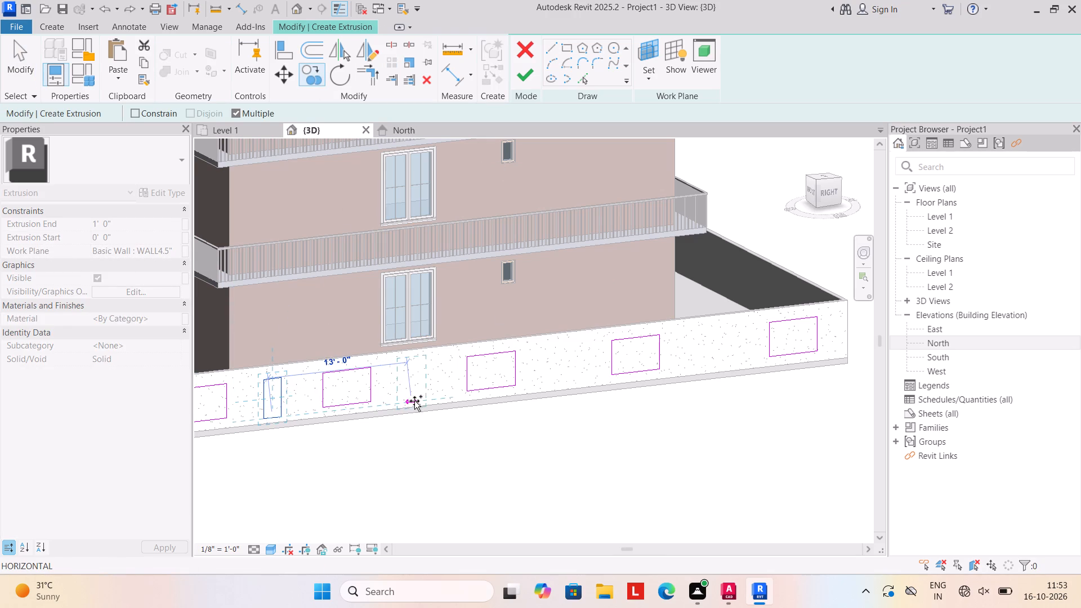
{"action": "left_click_drag", "start_coordinate": [416, 400], "coordinate": [422, 399]}
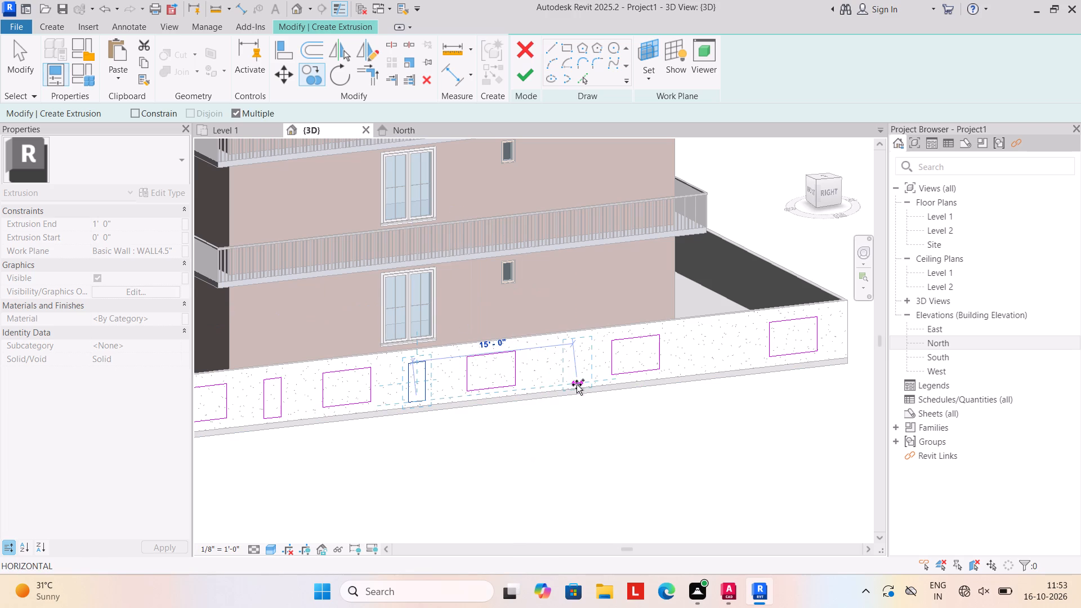
{"action": "left_click_drag", "start_coordinate": [577, 385], "coordinate": [585, 381]}
{"action": "left_click", "coordinate": [711, 365]}
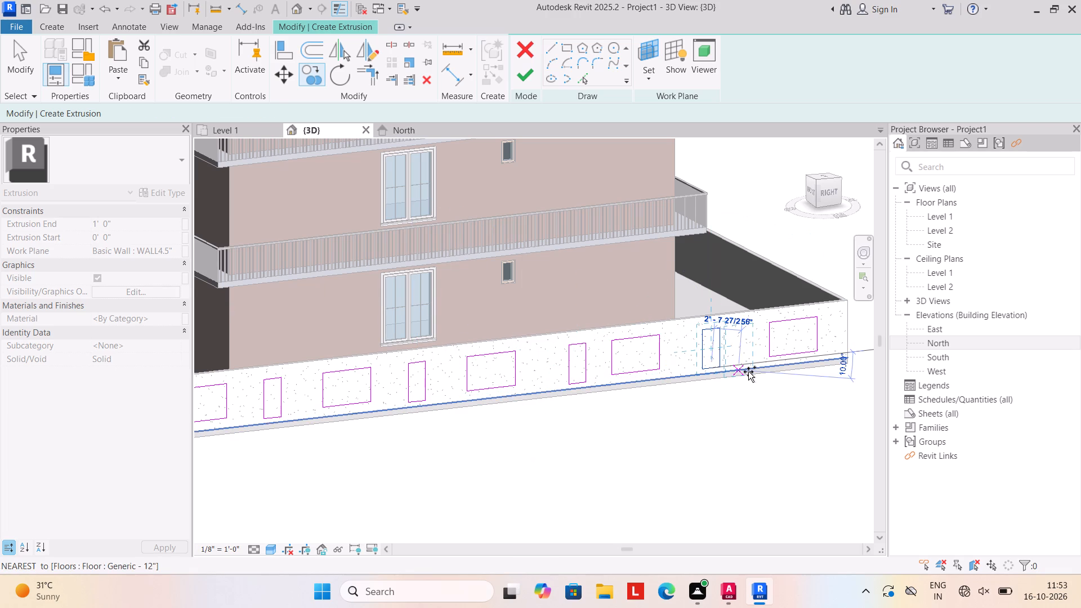
Finish the side wall's panel extrusion and its in-place model, dismissing the save reminder without saving.
{"action": "left_click", "coordinate": [521, 75]}
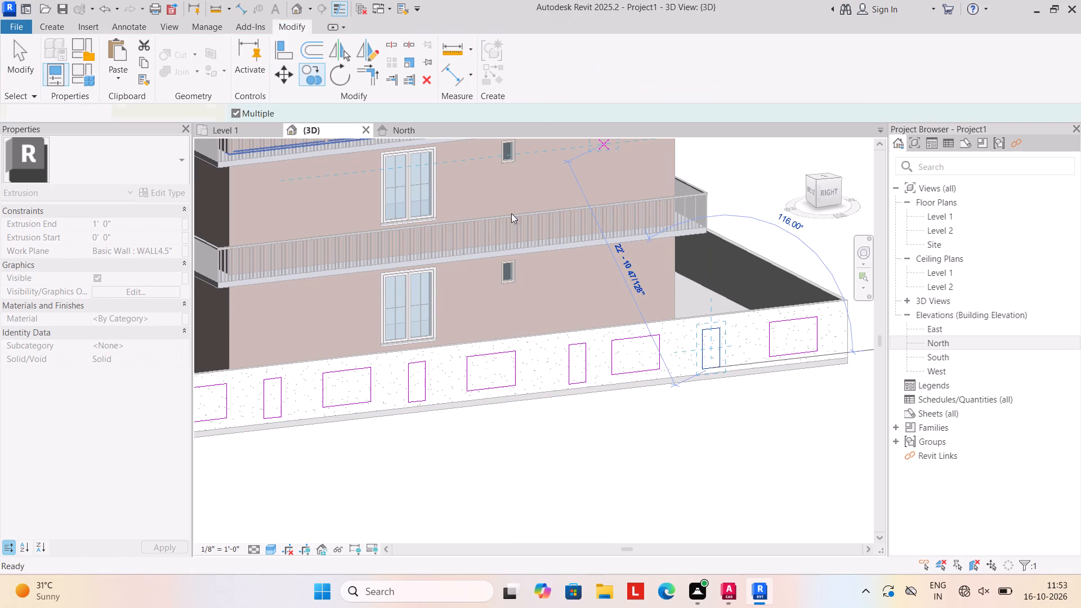
{"action": "left_click", "coordinate": [539, 415]}
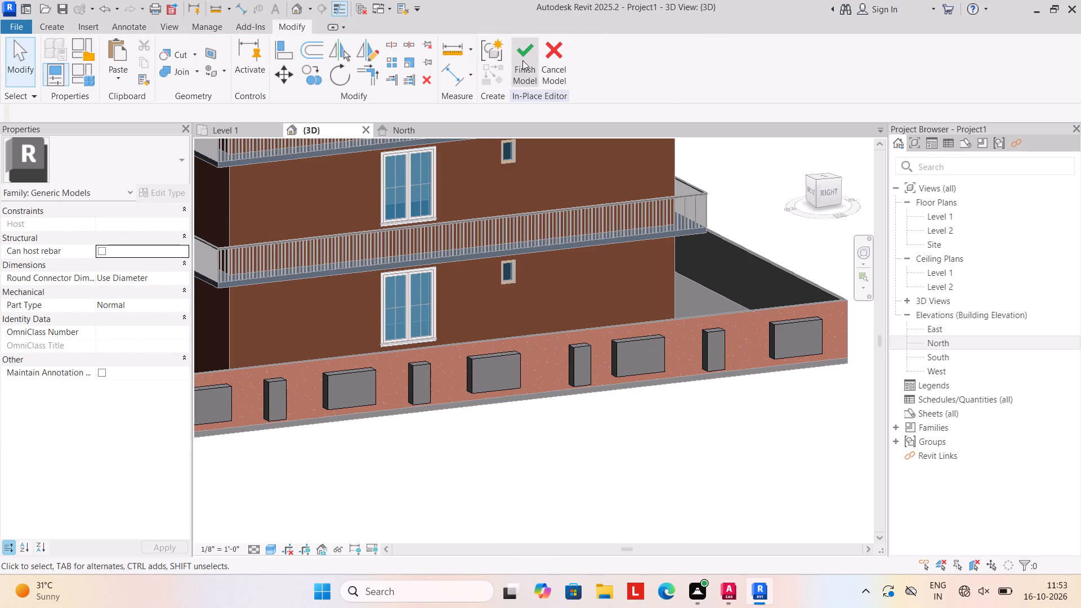
{"action": "left_click", "coordinate": [521, 60]}
{"action": "scroll", "coordinate": [561, 382], "scroll_direction": "down", "scroll_amount": 3}
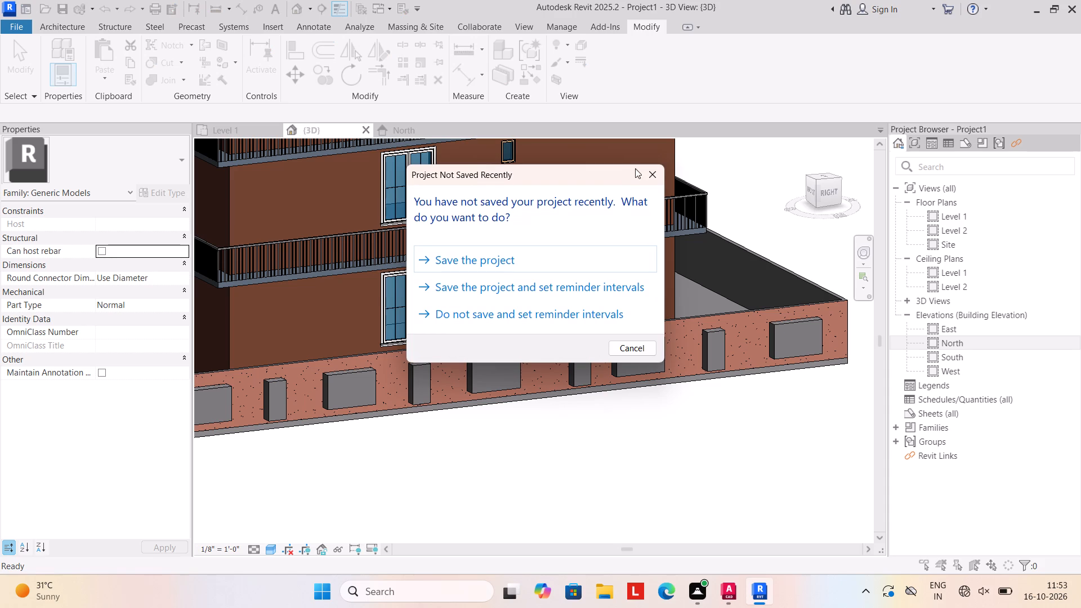
{"action": "left_click", "coordinate": [646, 172]}
Create a new in-place model in the Generic Models category with its default name.
{"action": "scroll", "coordinate": [534, 427], "scroll_direction": "down", "scroll_amount": 4}
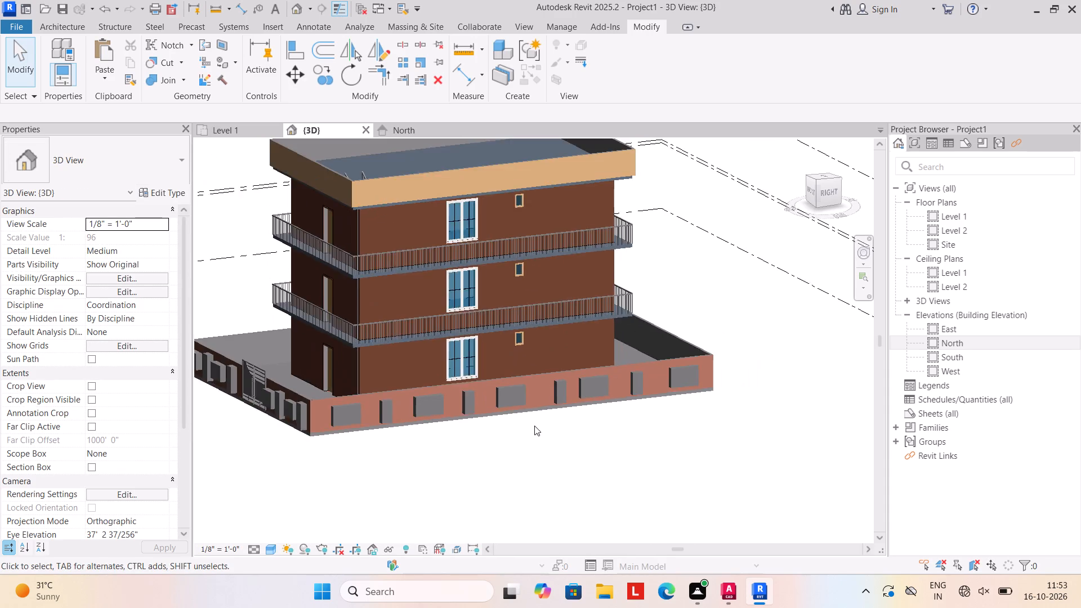
{"action": "scroll", "coordinate": [534, 426], "scroll_direction": "down", "scroll_amount": 2}
{"action": "middle_click_drag", "start_coordinate": [454, 434], "coordinate": [599, 428], "text": "shift"}
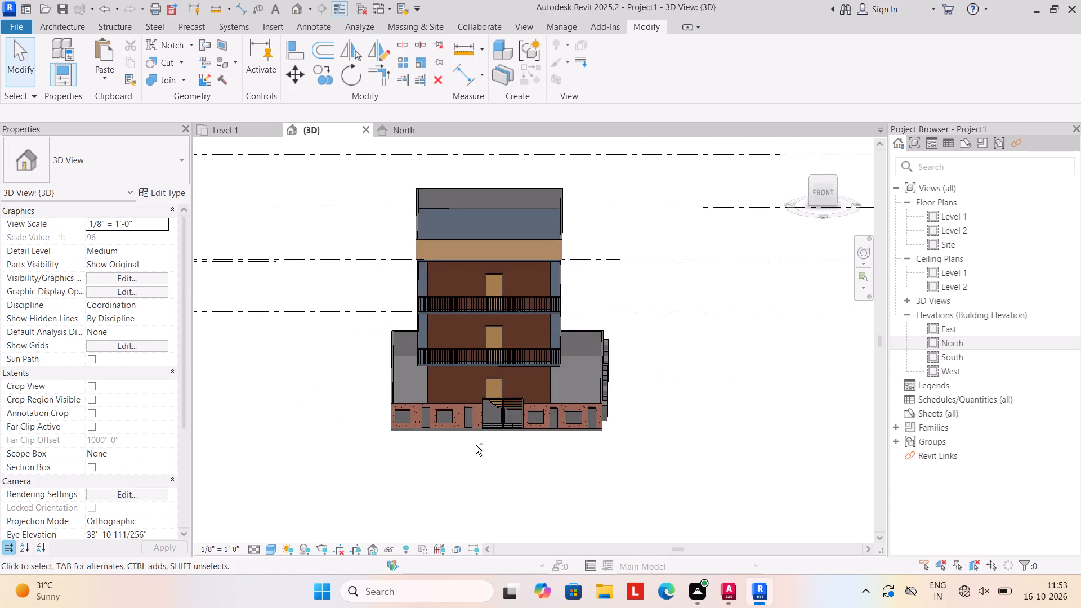
{"action": "middle_click_drag", "start_coordinate": [472, 443], "coordinate": [655, 429], "text": "shift"}
{"action": "middle_click_drag", "start_coordinate": [578, 432], "coordinate": [621, 422], "text": "shift"}
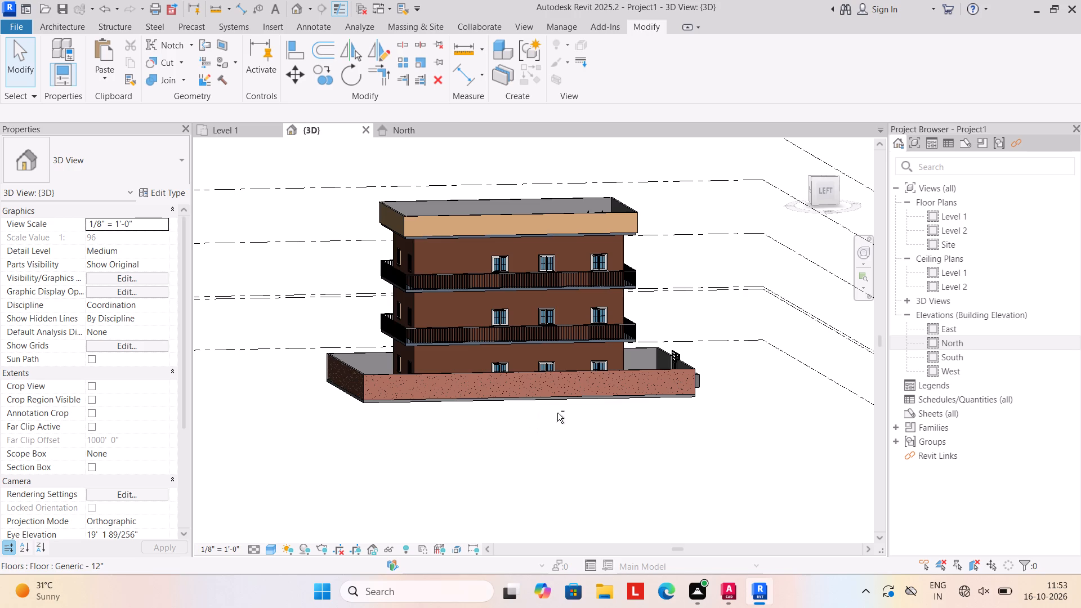
{"action": "middle_click_drag", "start_coordinate": [557, 413], "coordinate": [566, 448], "text": "shift"}
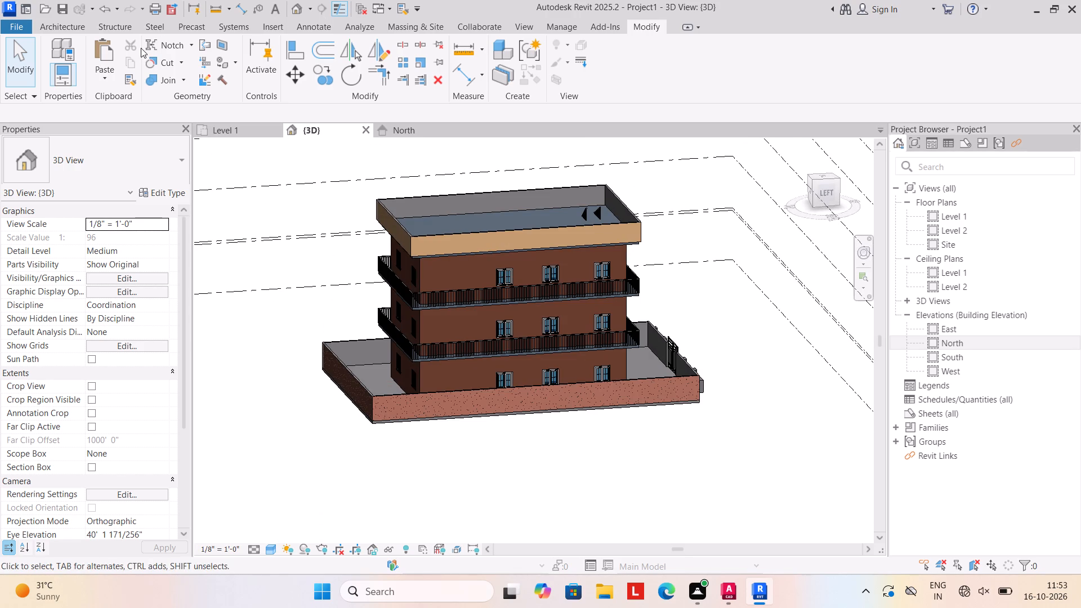
{"action": "left_click", "coordinate": [70, 27]}
{"action": "left_click", "coordinate": [167, 79]}
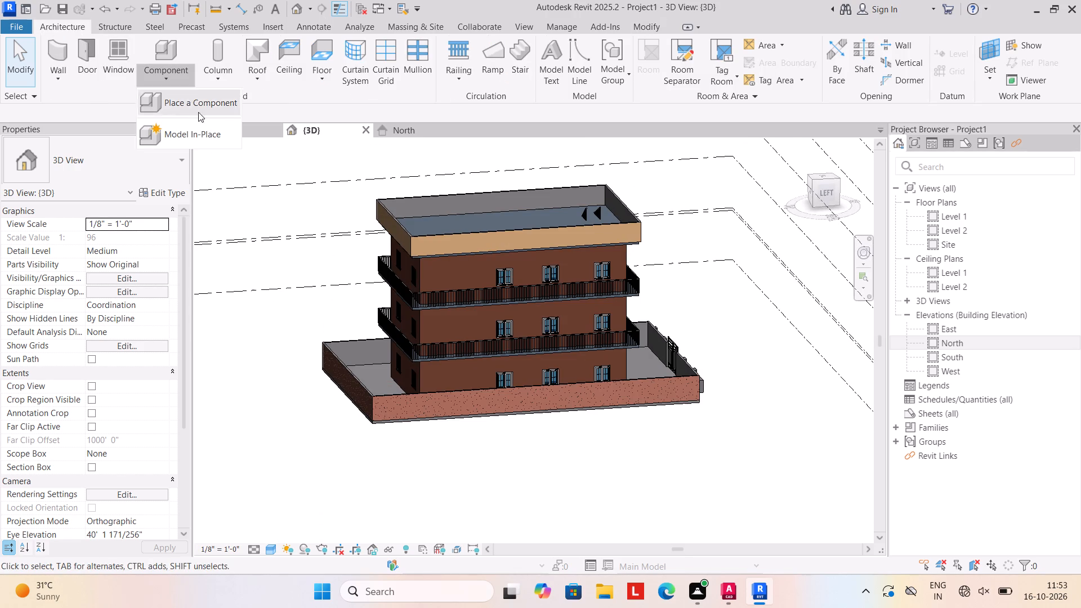
{"action": "left_click", "coordinate": [200, 133]}
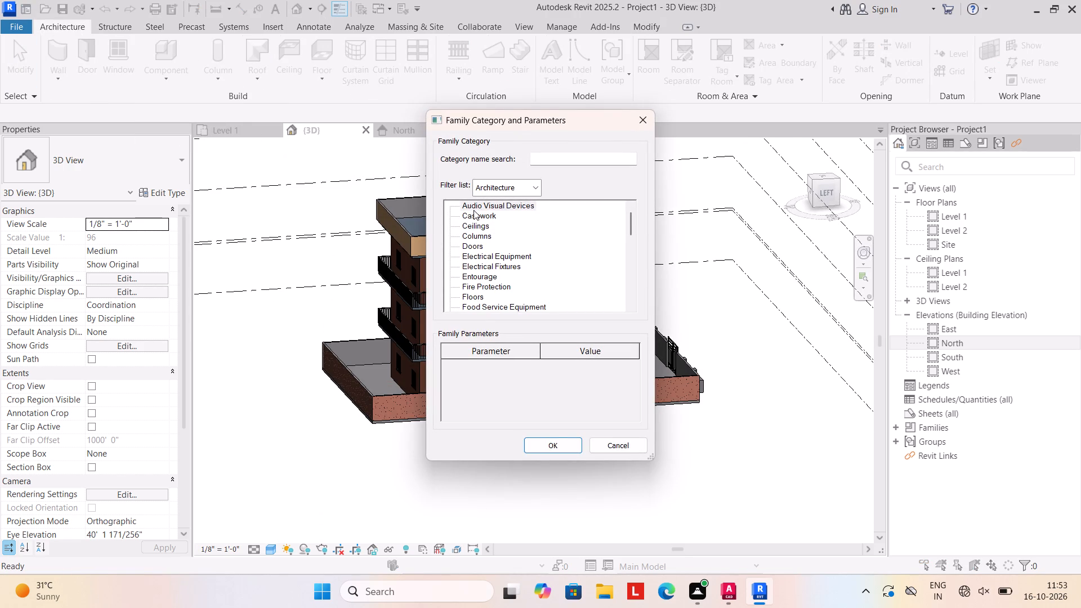
{"action": "scroll", "coordinate": [501, 248], "scroll_direction": "down", "scroll_amount": 6}
{"action": "left_click", "coordinate": [498, 281]}
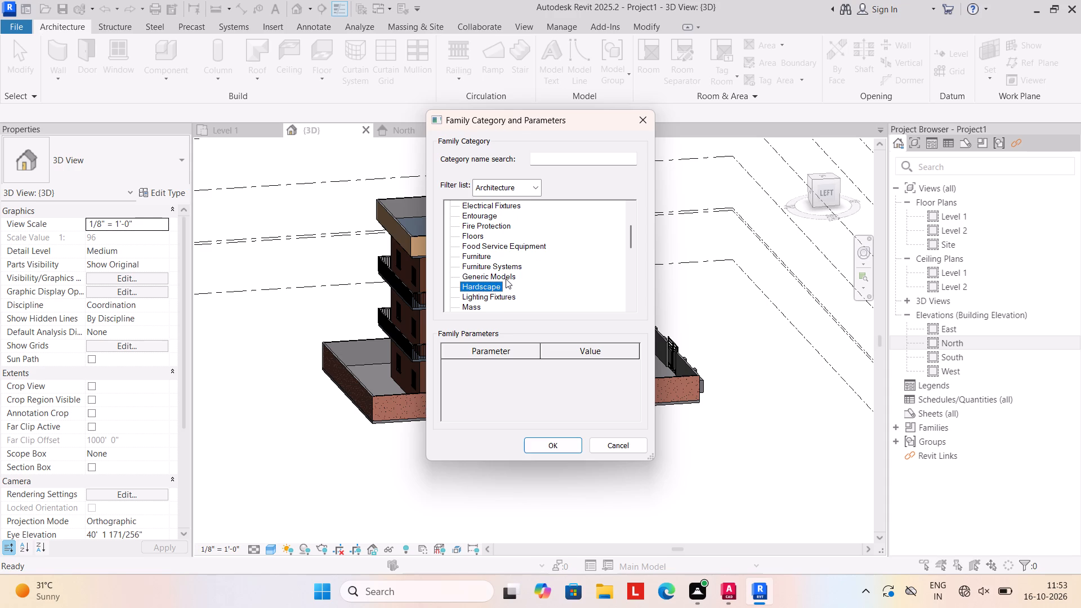
{"action": "left_click", "coordinate": [507, 278]}
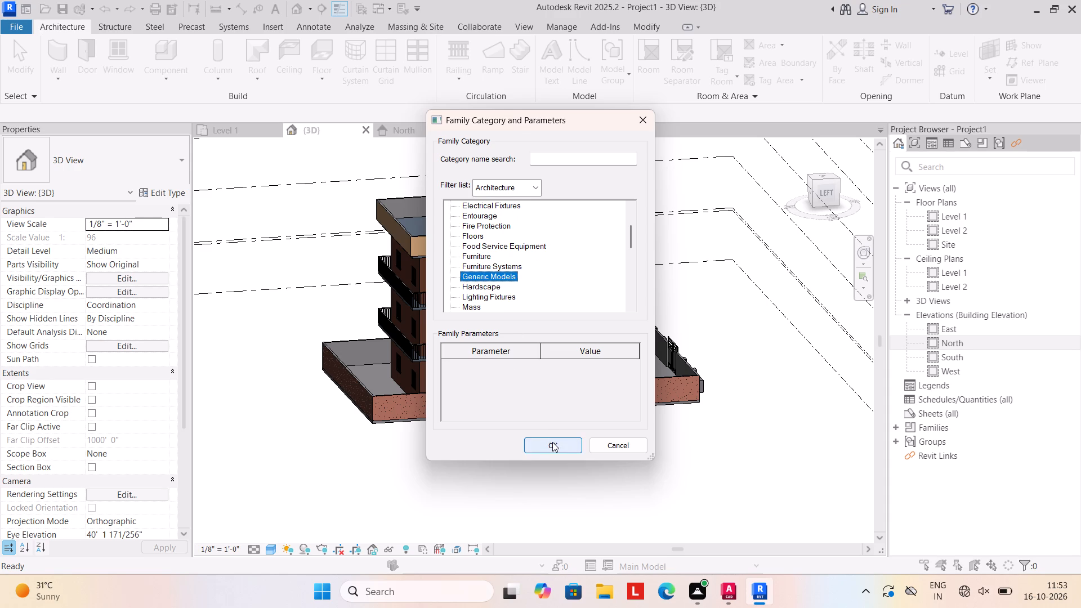
{"action": "left_click", "coordinate": [552, 442]}
{"action": "left_click", "coordinate": [549, 311]}
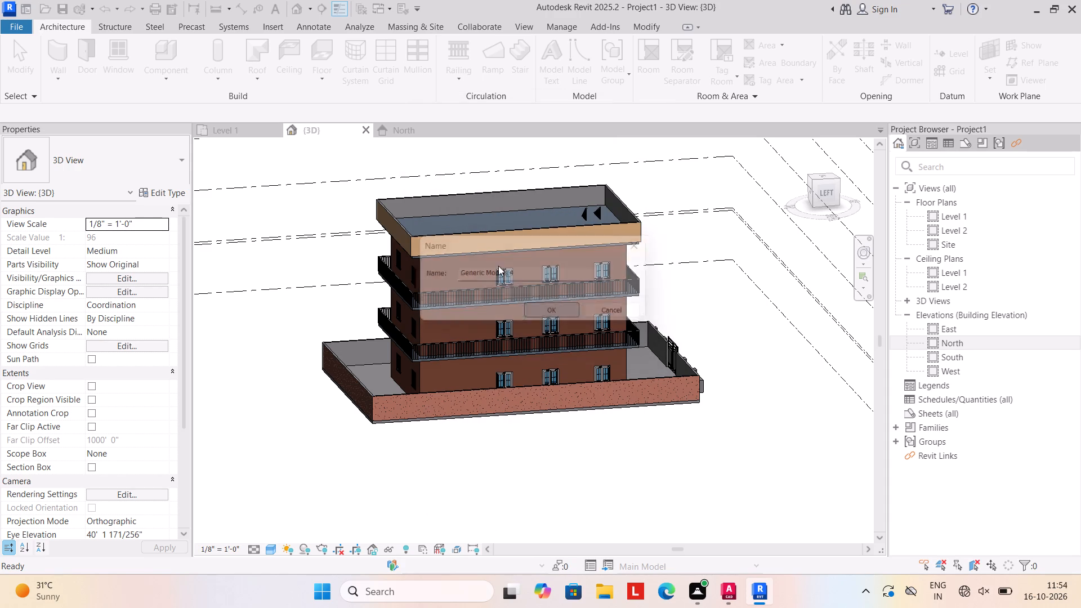
Start an extrusion with the opposite side boundary wall's outer face picked as the work plane.
{"action": "left_click", "coordinate": [118, 54]}
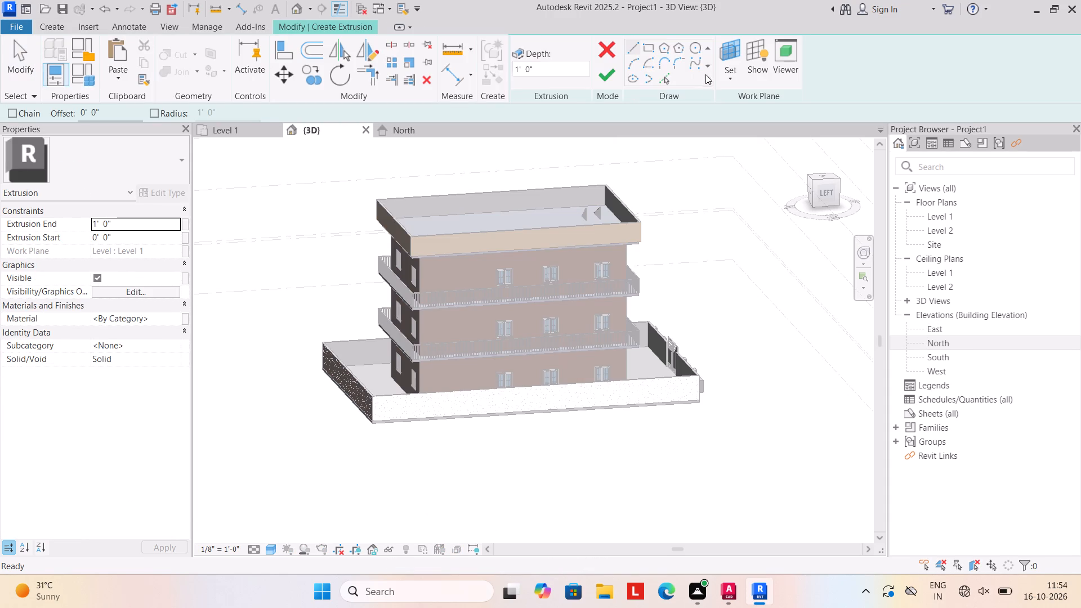
{"action": "left_click", "coordinate": [724, 83]}
{"action": "left_click", "coordinate": [748, 131]}
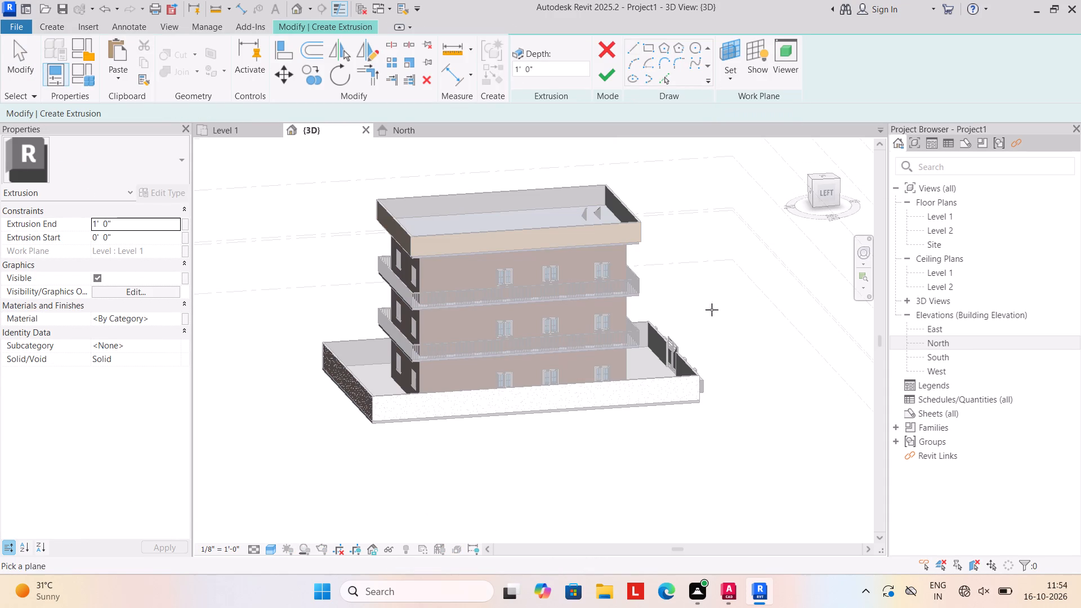
{"action": "left_click", "coordinate": [654, 379]}
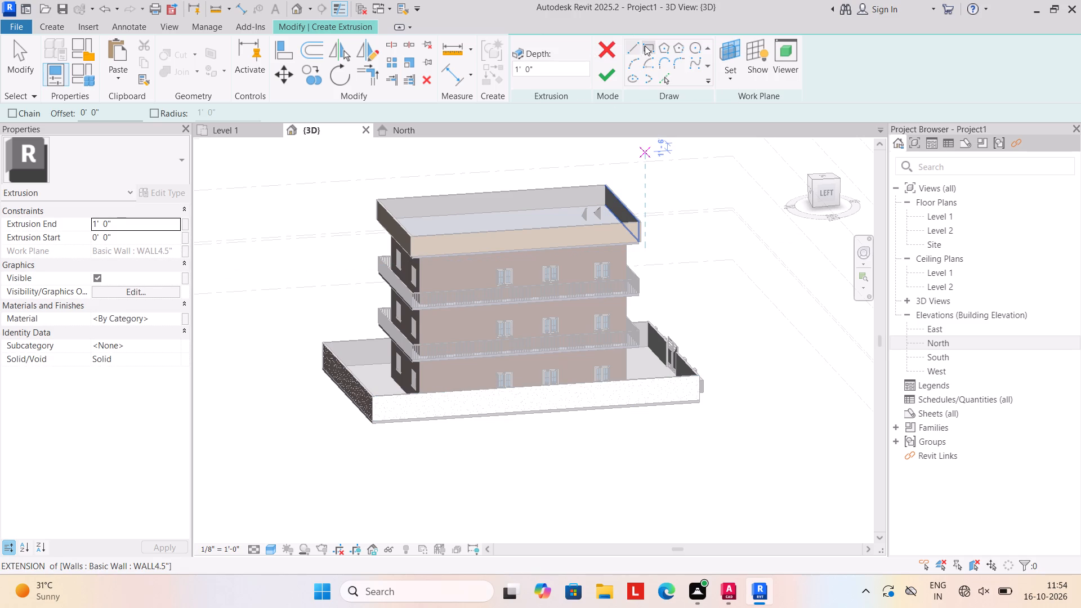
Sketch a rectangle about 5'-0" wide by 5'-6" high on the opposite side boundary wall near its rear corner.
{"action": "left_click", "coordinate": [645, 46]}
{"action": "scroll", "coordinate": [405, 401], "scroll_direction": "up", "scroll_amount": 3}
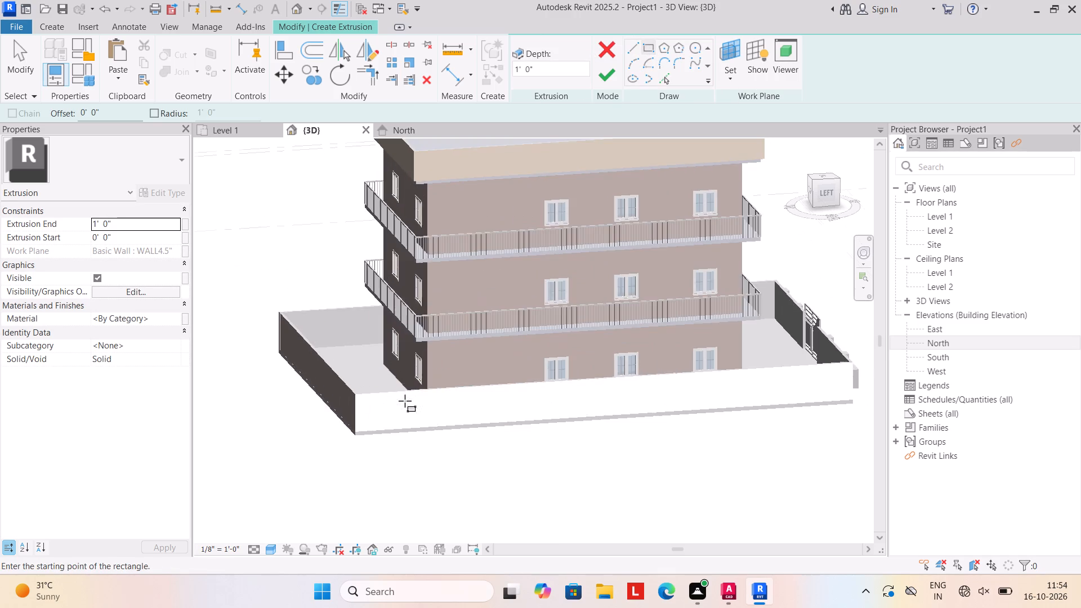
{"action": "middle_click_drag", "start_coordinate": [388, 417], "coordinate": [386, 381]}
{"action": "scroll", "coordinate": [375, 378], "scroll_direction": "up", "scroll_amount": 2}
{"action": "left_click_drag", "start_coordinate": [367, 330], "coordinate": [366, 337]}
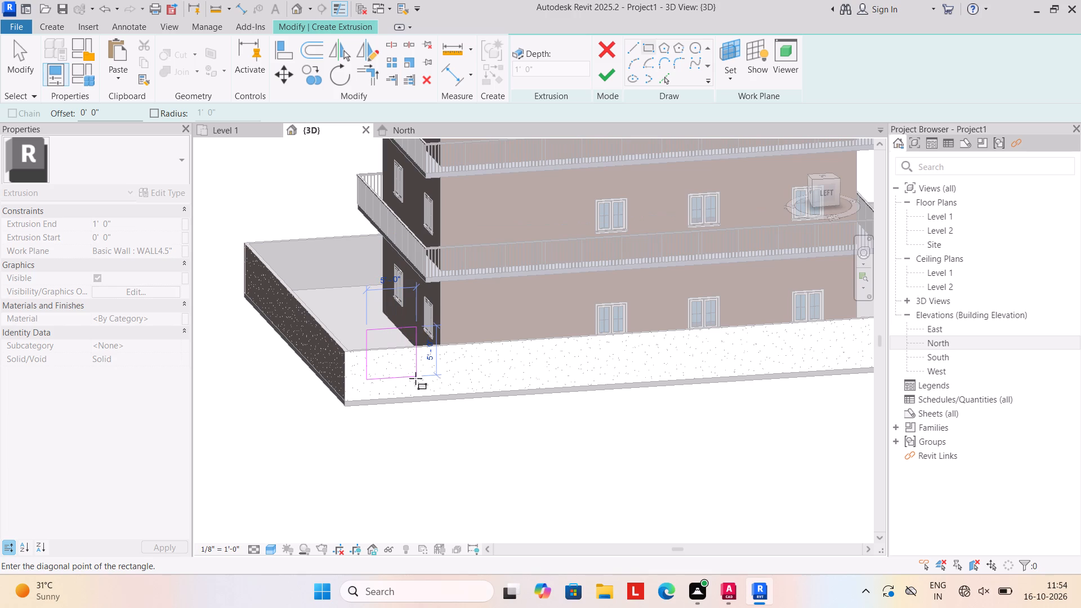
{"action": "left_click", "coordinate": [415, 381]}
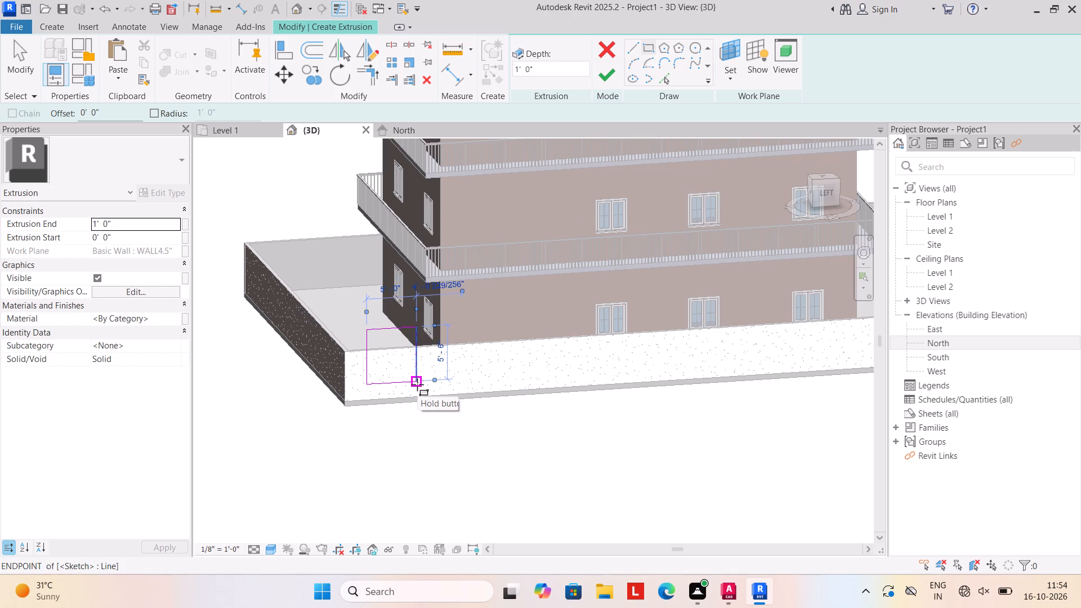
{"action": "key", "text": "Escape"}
Sketch a narrow upright rectangle about 2'-6" by 6'-0" beside the wide rectangle, toward the front of the wall.
{"action": "left_click", "coordinate": [467, 319]}
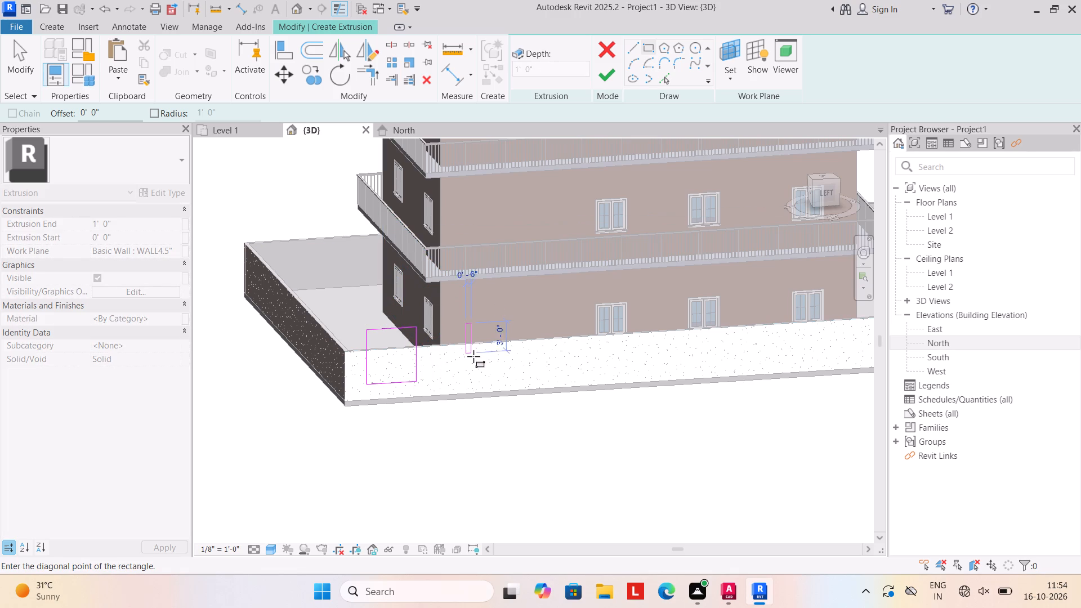
{"action": "left_click", "coordinate": [491, 383]}
{"action": "key", "text": "Escape"}
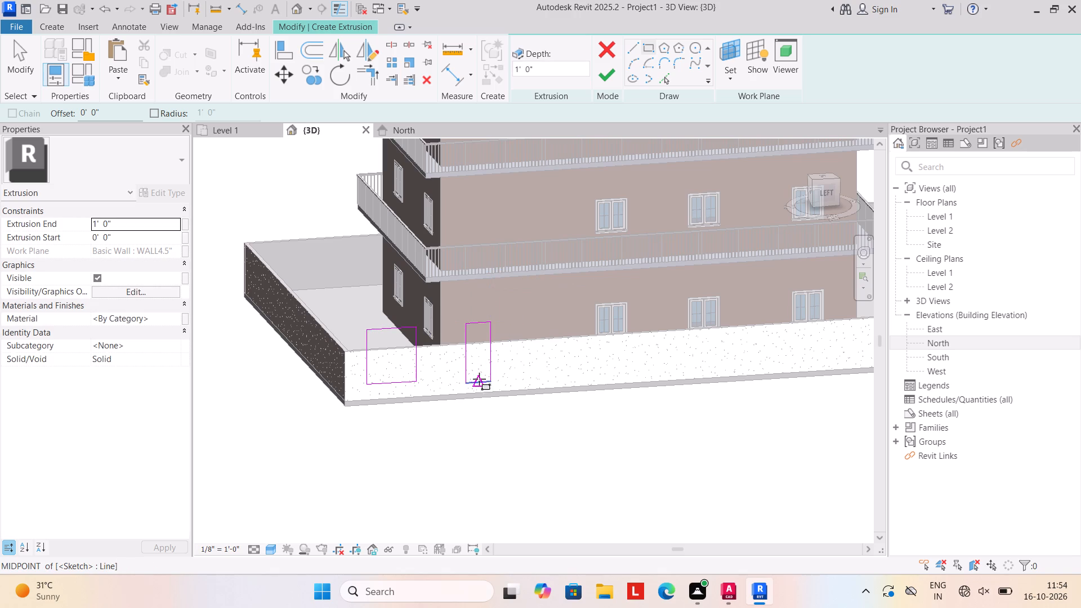
{"action": "key", "text": "Escape"}
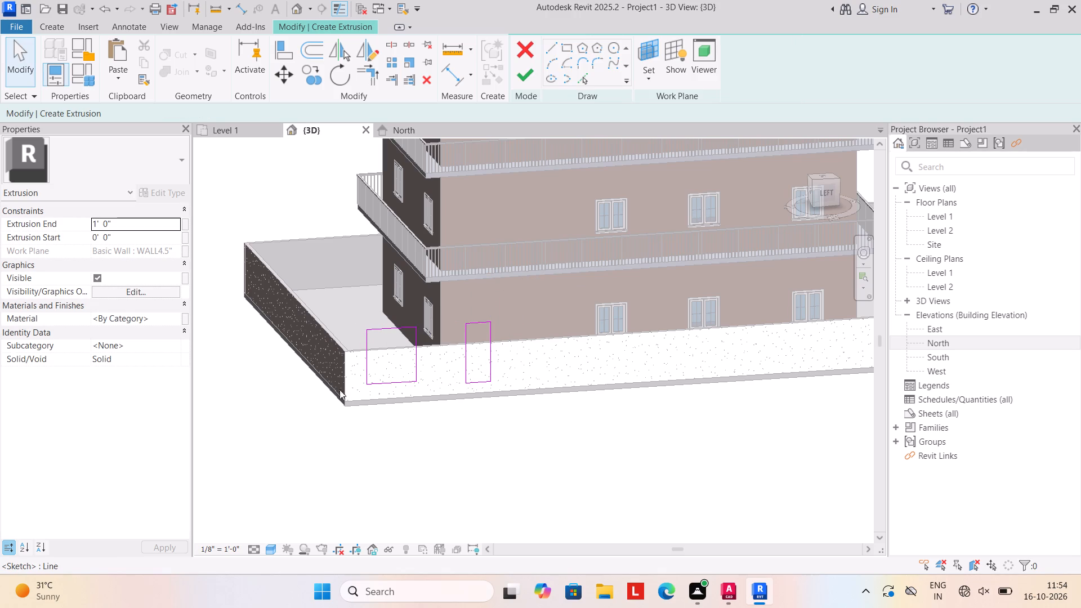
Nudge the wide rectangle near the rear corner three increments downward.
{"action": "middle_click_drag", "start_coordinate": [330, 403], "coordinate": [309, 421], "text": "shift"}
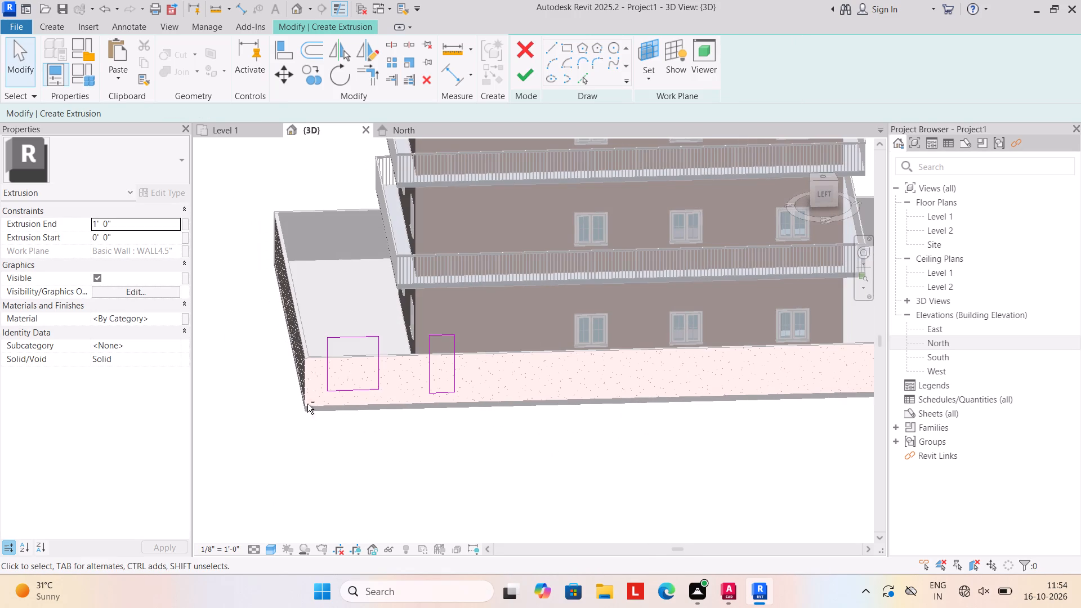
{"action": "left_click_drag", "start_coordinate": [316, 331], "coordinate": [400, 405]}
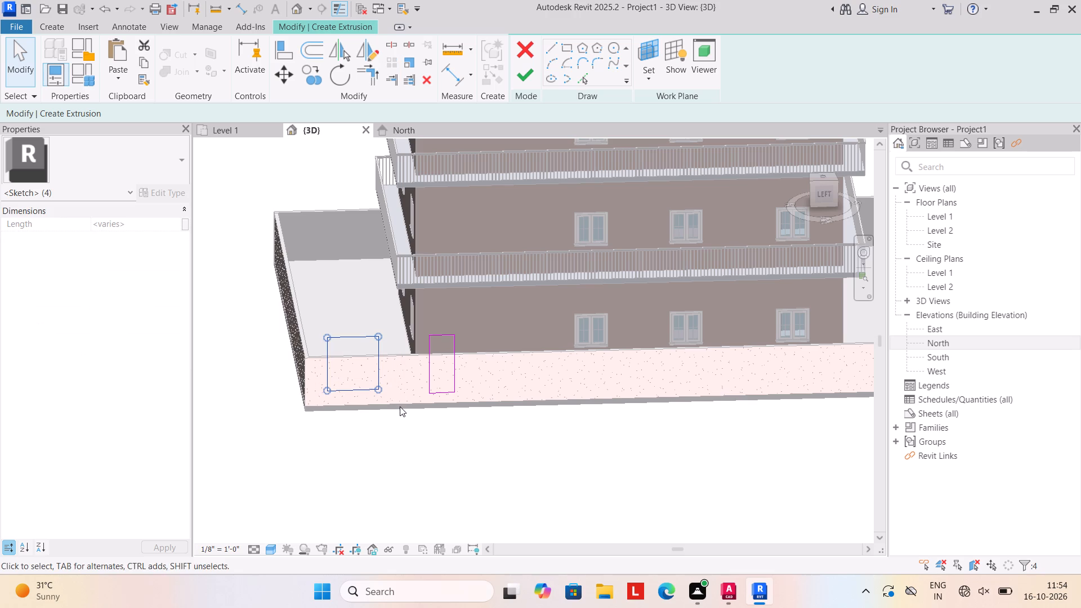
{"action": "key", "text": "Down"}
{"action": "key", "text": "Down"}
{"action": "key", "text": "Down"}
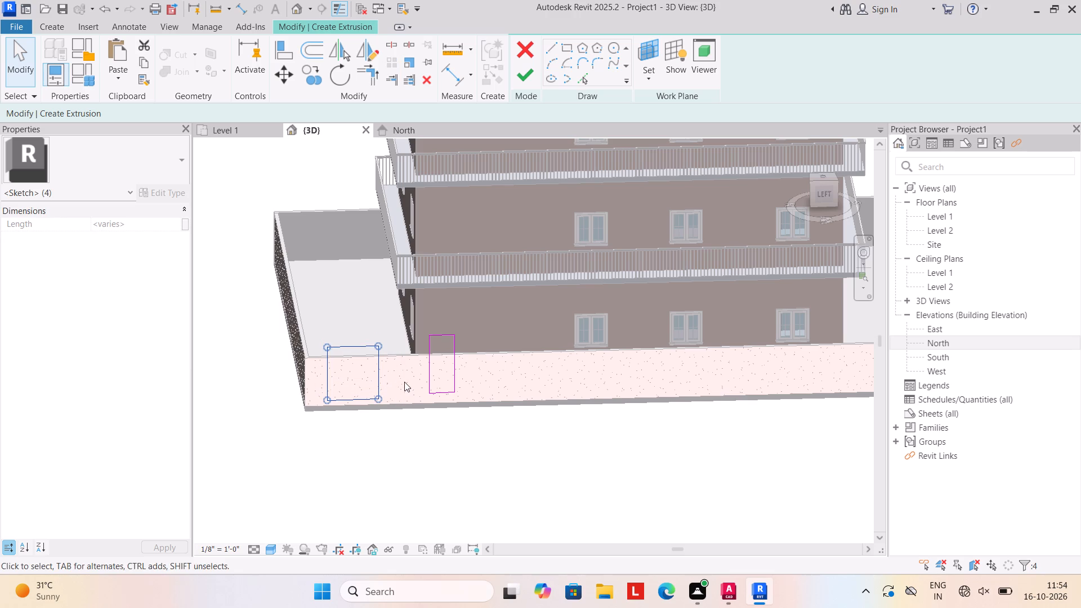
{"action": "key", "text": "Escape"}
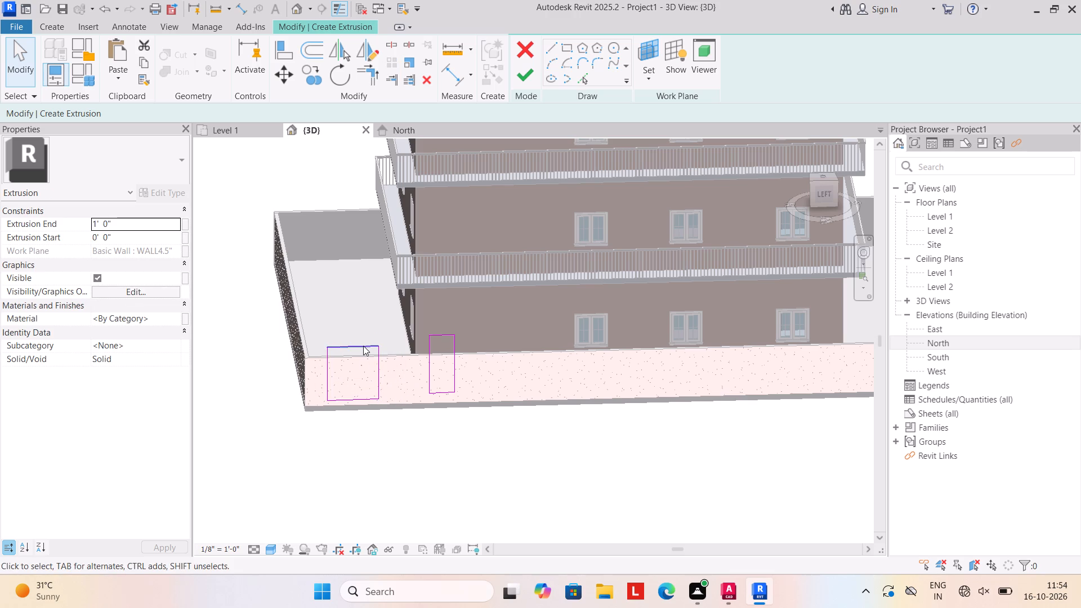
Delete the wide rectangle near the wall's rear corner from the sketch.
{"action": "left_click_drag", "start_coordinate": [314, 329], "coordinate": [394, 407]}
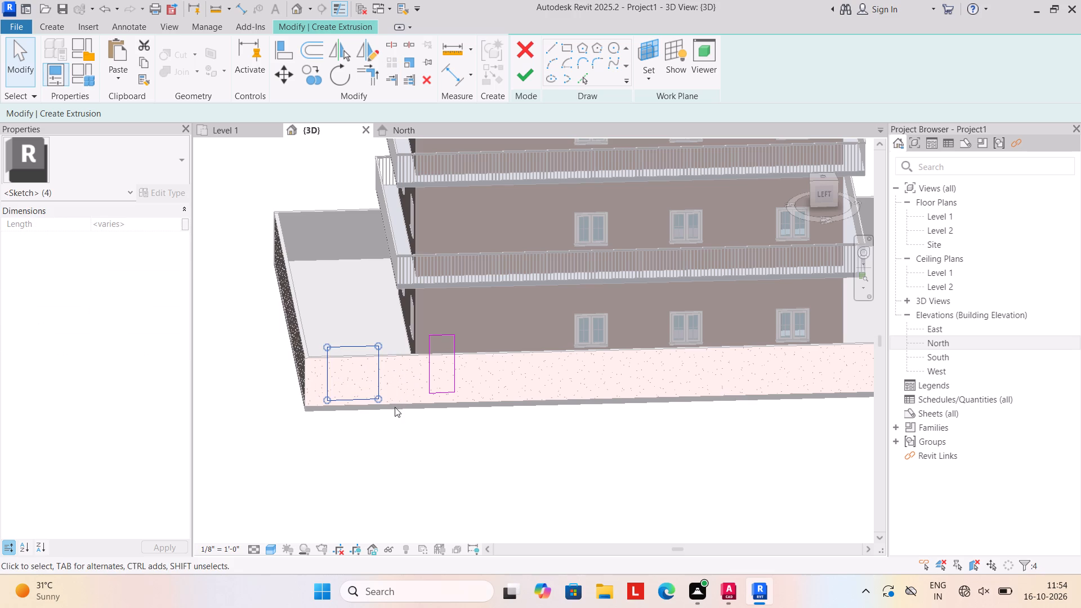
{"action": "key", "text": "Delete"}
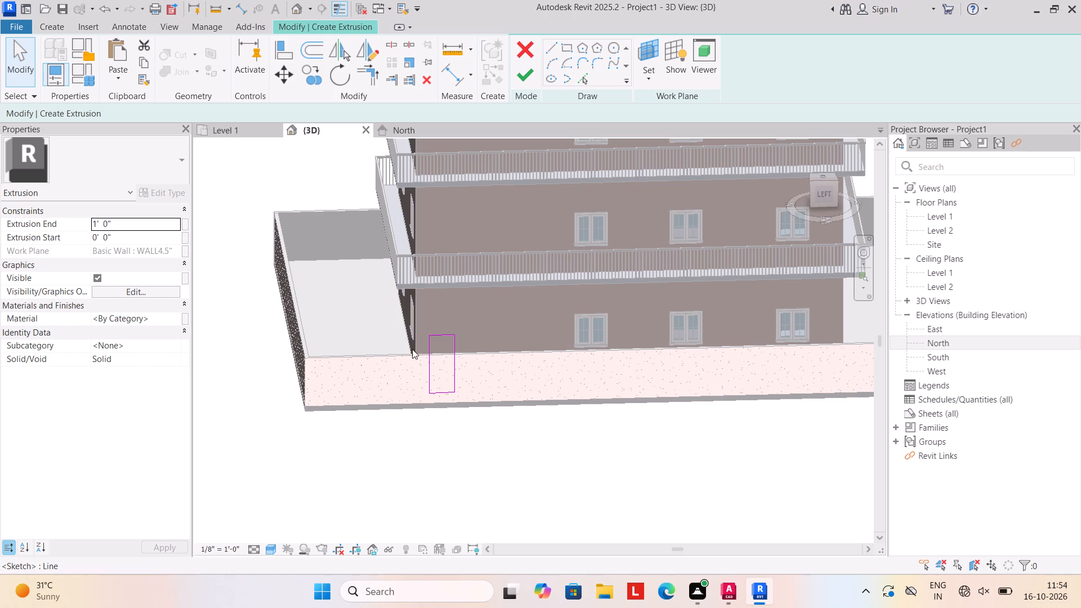
Delete the narrow upright rectangle from the sketch on the side boundary wall.
{"action": "left_click_drag", "start_coordinate": [412, 329], "coordinate": [477, 401]}
{"action": "key", "text": "Delete"}
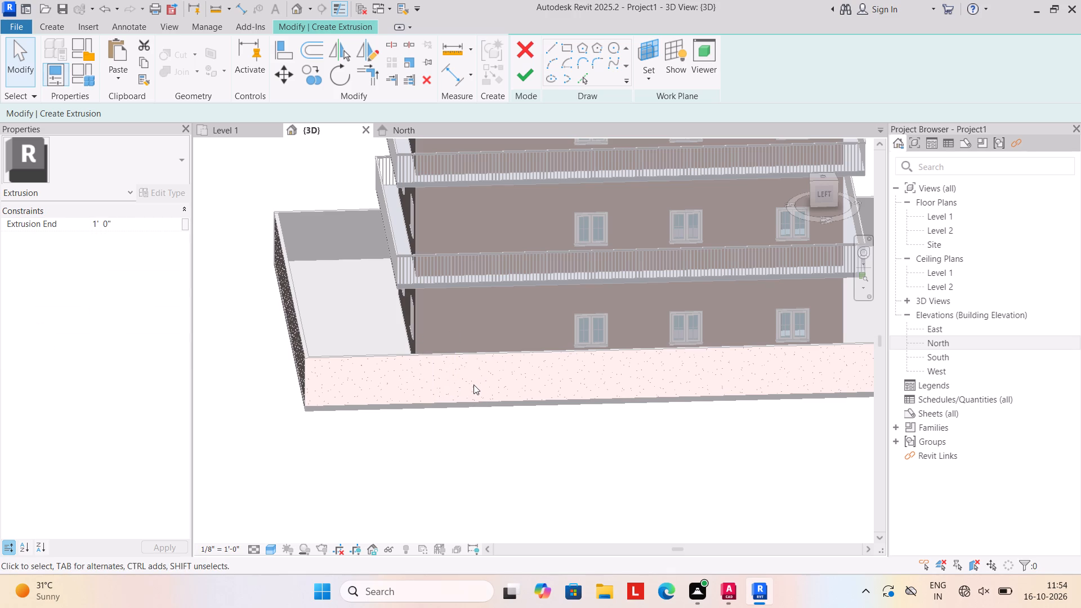
Sketch a rectangle about 4'-0" wide by 3'-6" high on the side boundary wall near its rear corner.
{"action": "left_click", "coordinate": [566, 48]}
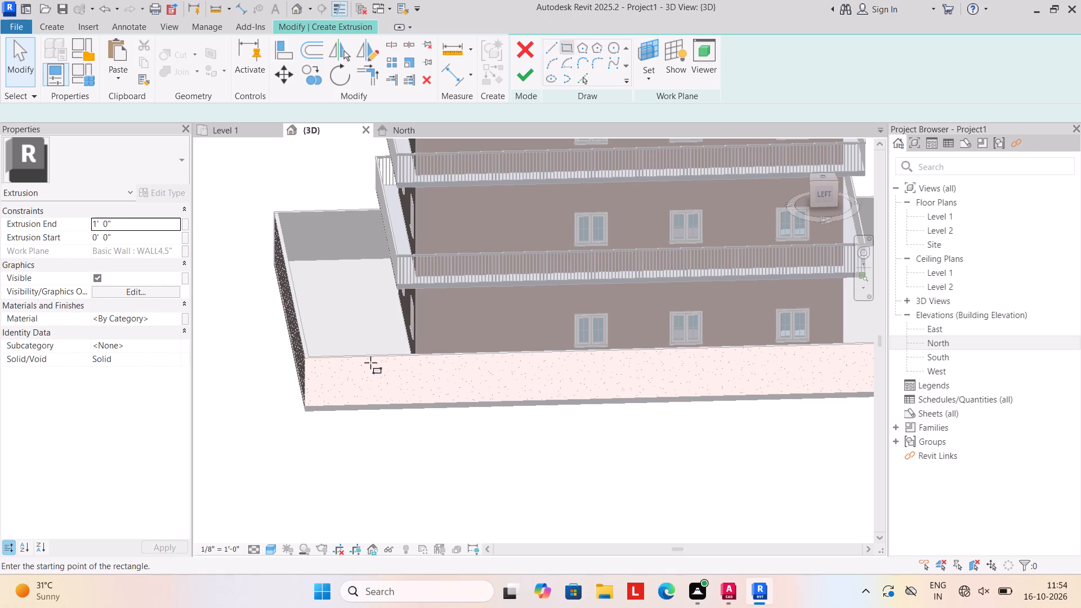
{"action": "scroll", "coordinate": [354, 390], "scroll_direction": "up", "scroll_amount": 3}
{"action": "left_click", "coordinate": [323, 354]}
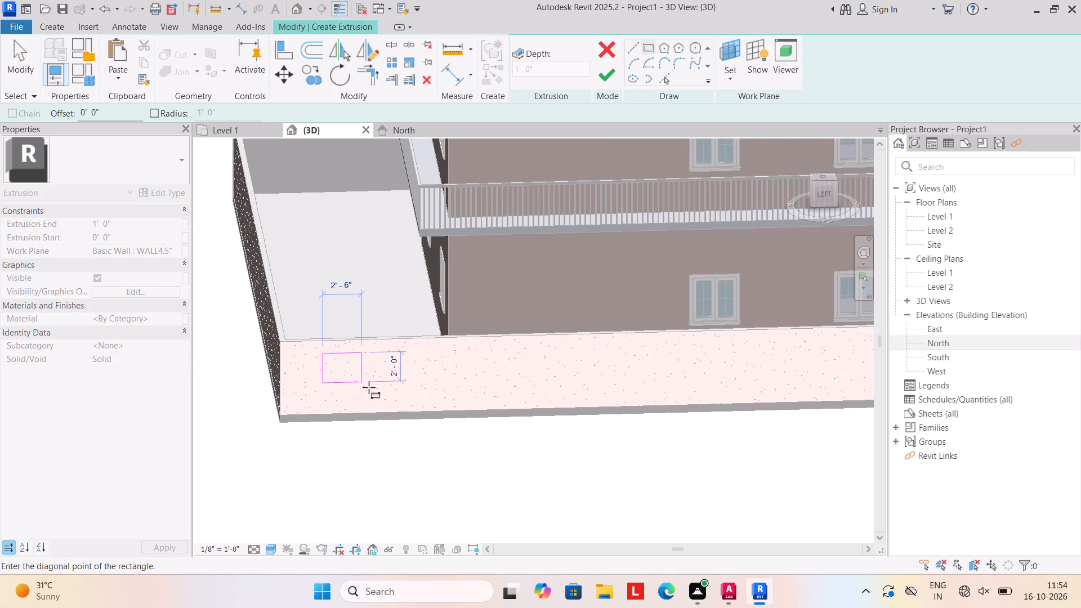
{"action": "left_click", "coordinate": [382, 401]}
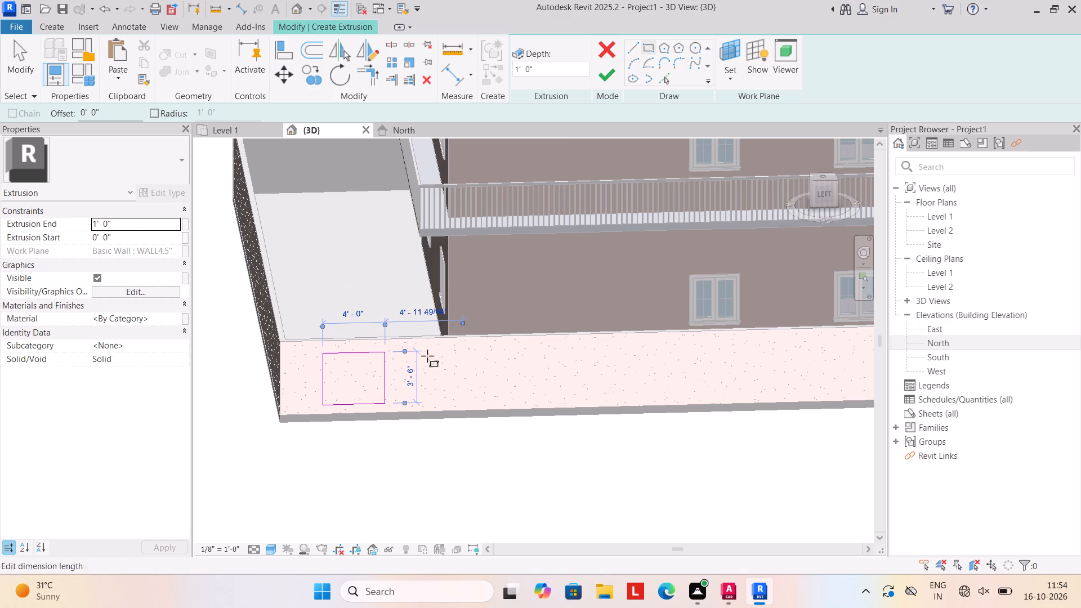
Sketch a narrow upright rectangle about 1'-7" wide by 4'-0" high beside the wide one, toward the front of the wall.
{"action": "left_click", "coordinate": [646, 50]}
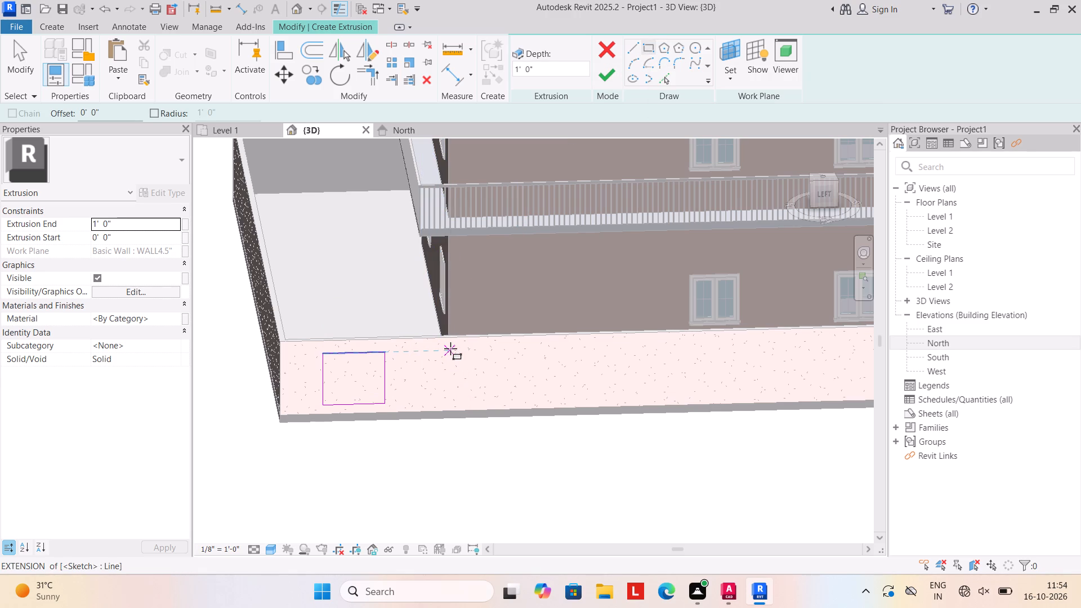
{"action": "left_click", "coordinate": [450, 348]}
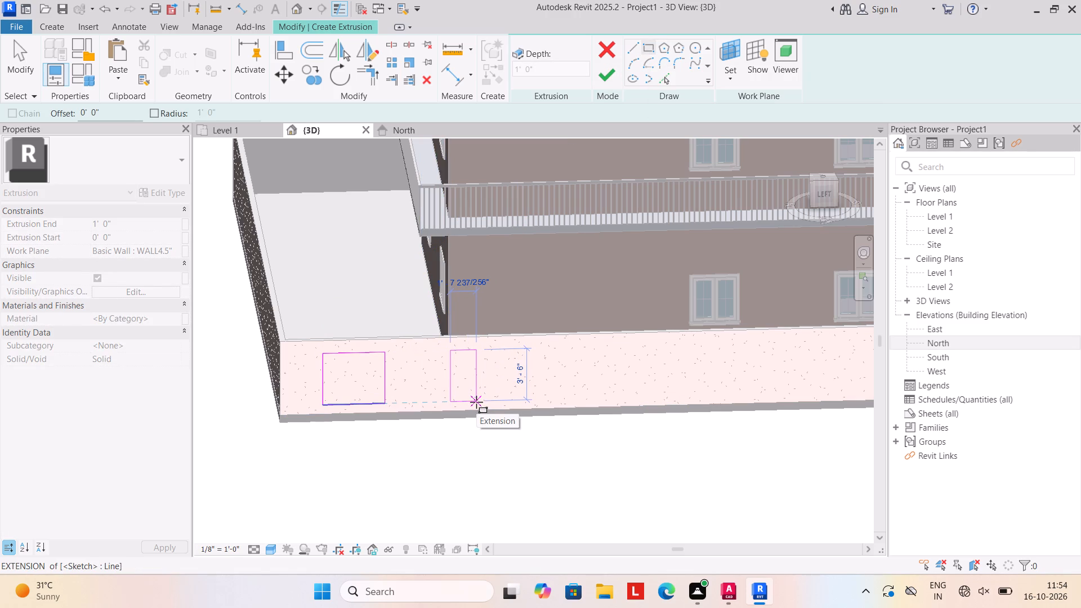
{"action": "key", "text": "Escape"}
{"action": "scroll", "coordinate": [452, 374], "scroll_direction": "up", "scroll_amount": 3}
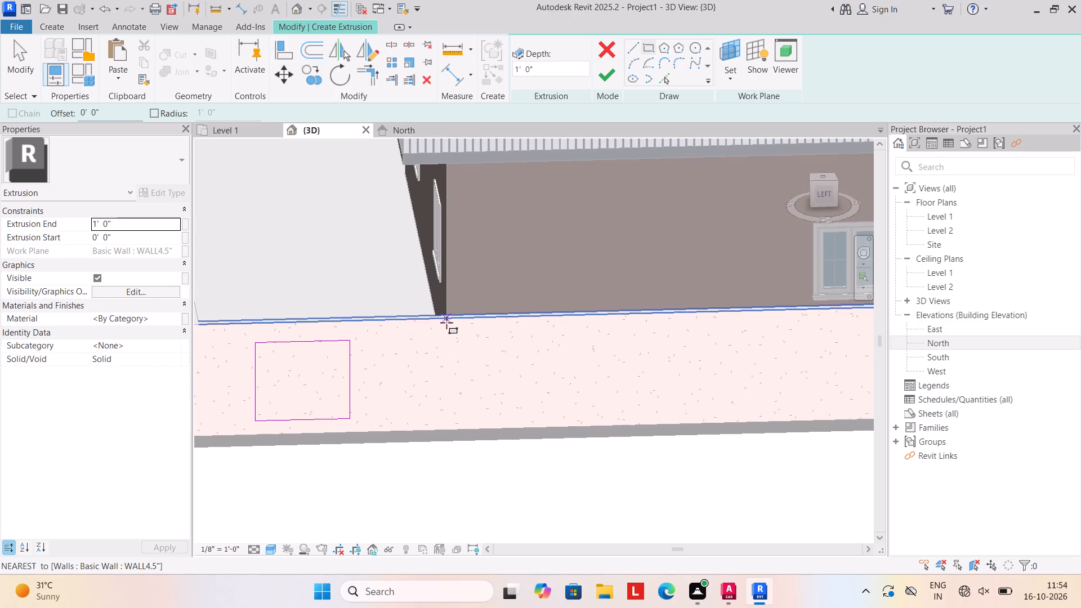
{"action": "left_click", "coordinate": [448, 326]}
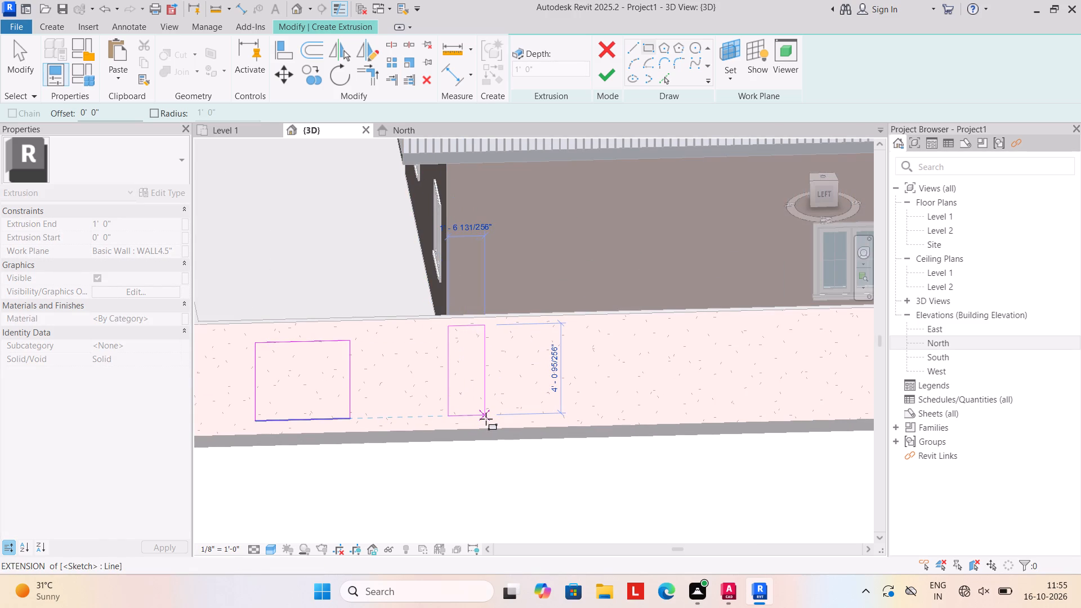
{"action": "left_click", "coordinate": [486, 419]}
{"action": "scroll", "coordinate": [498, 421], "scroll_direction": "down", "scroll_amount": 1}
{"action": "middle_click_drag", "start_coordinate": [498, 421], "coordinate": [473, 367]}
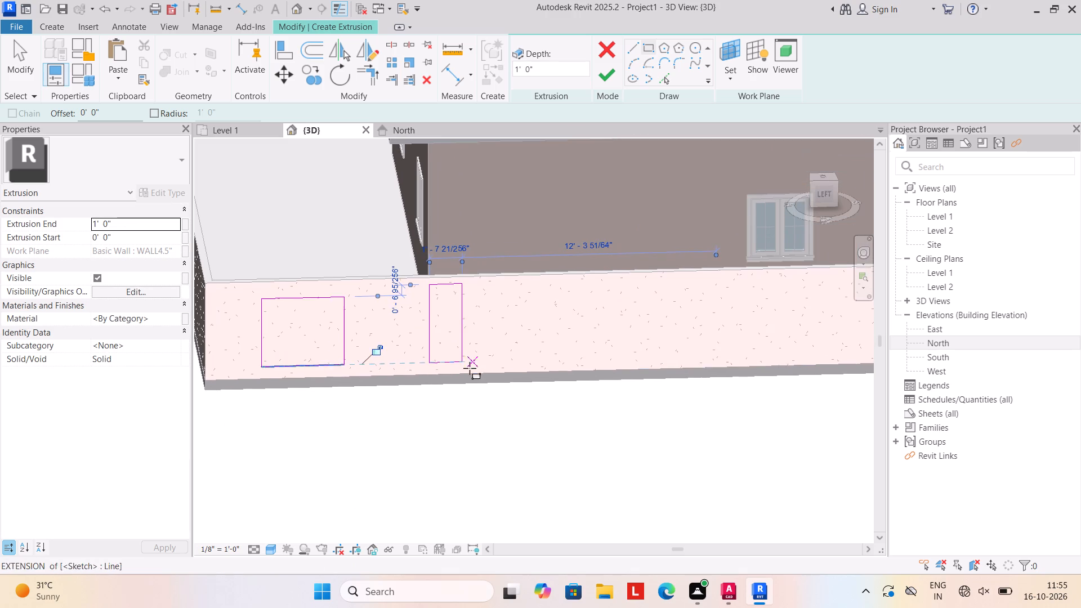
{"action": "key", "text": "Escape"}
{"action": "scroll", "coordinate": [424, 395], "scroll_direction": "down", "scroll_amount": 2}
{"action": "middle_click_drag", "start_coordinate": [424, 395], "coordinate": [394, 363]}
{"action": "key", "text": "Escape"}
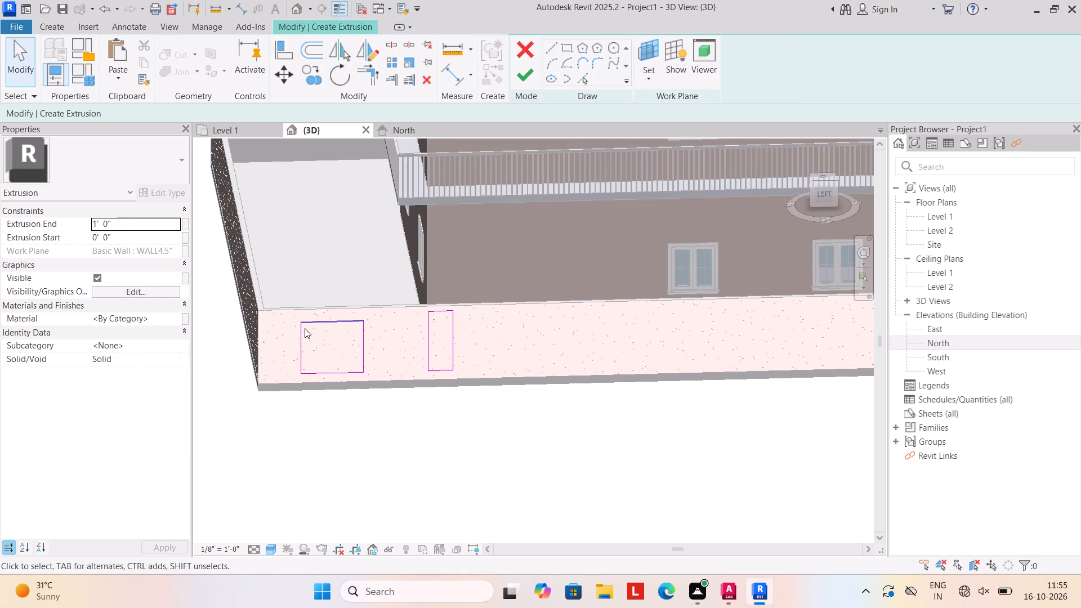
Copy the wide rectangle four times along the side boundary wall at roughly even spacing, up to its front end.
{"action": "left_click_drag", "start_coordinate": [289, 314], "coordinate": [391, 380]}
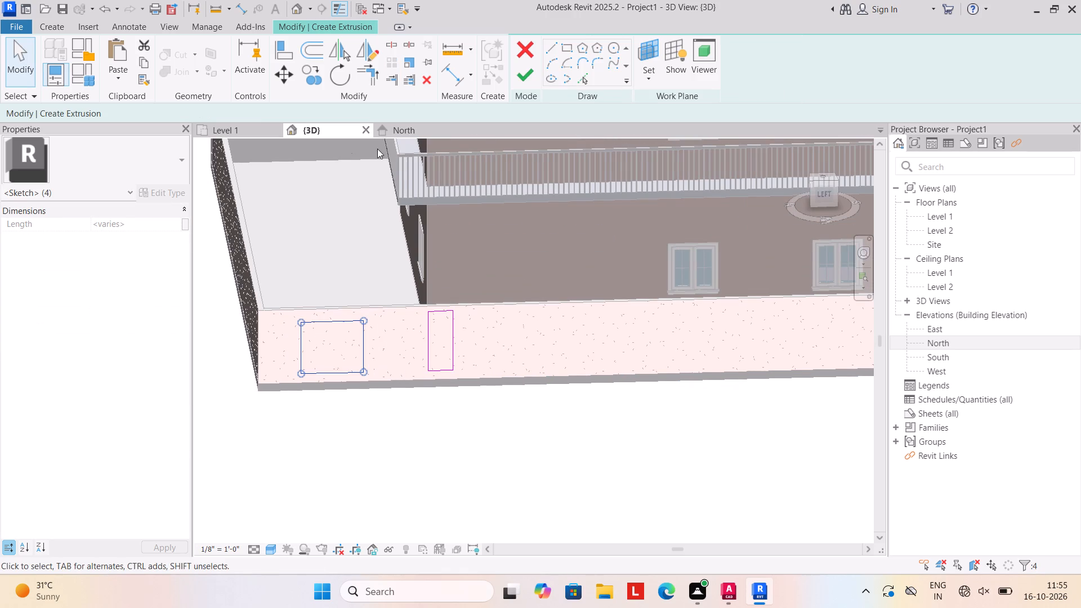
{"action": "left_click", "coordinate": [310, 74]}
{"action": "scroll", "coordinate": [376, 336], "scroll_direction": "down", "scroll_amount": 4}
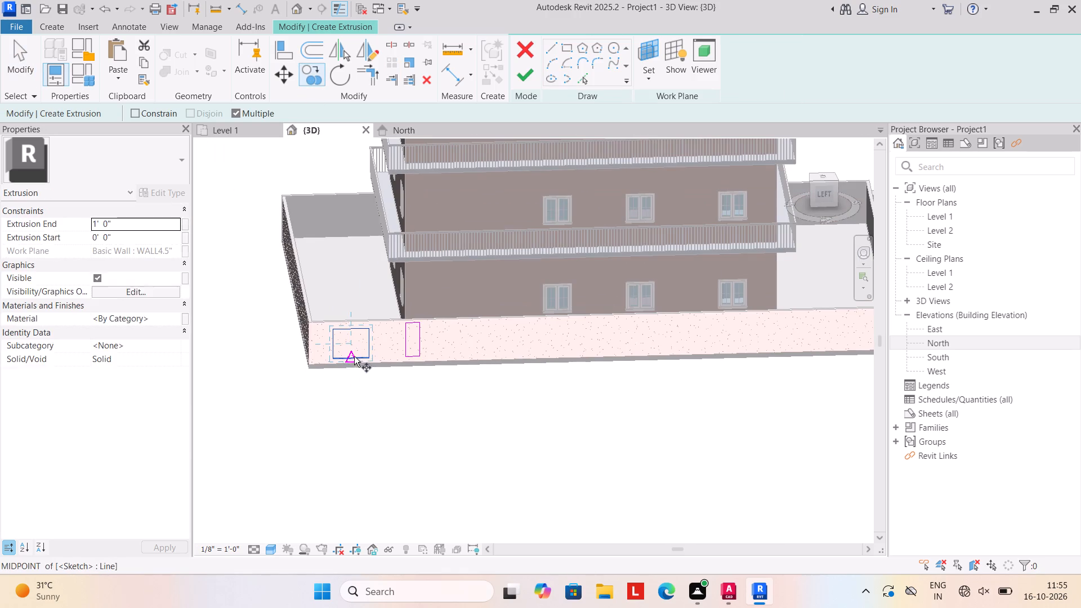
{"action": "left_click_drag", "start_coordinate": [354, 356], "coordinate": [365, 355]}
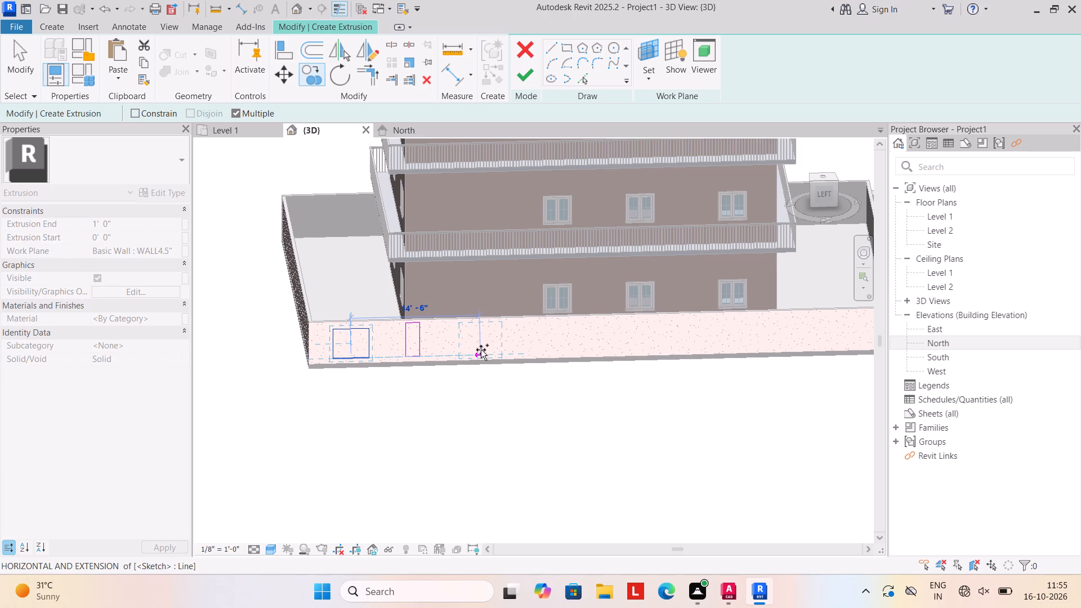
{"action": "left_click_drag", "start_coordinate": [481, 350], "coordinate": [546, 348]}
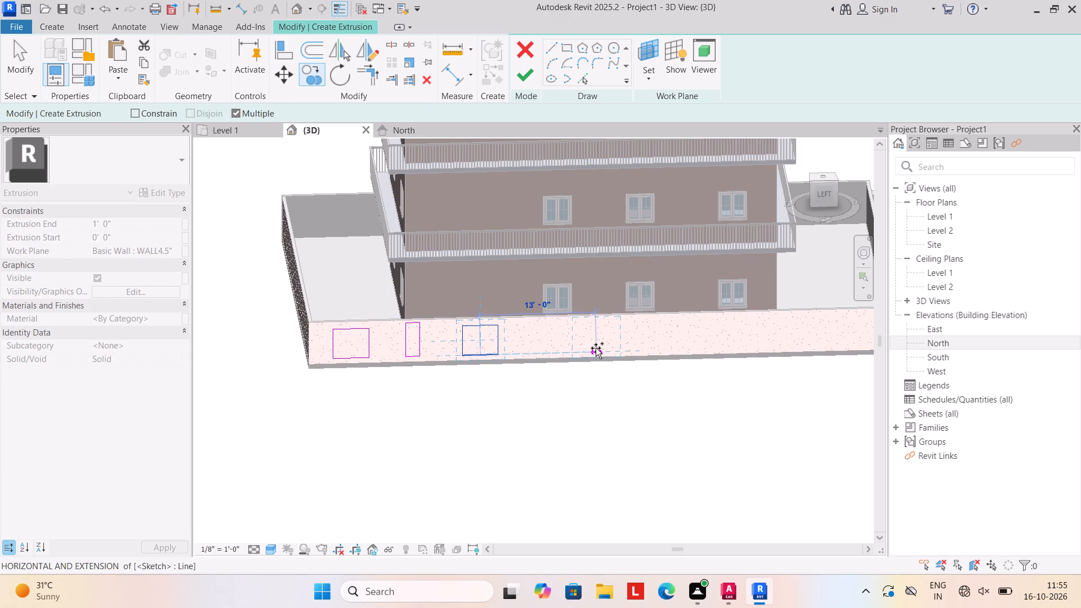
{"action": "left_click_drag", "start_coordinate": [598, 347], "coordinate": [605, 346]}
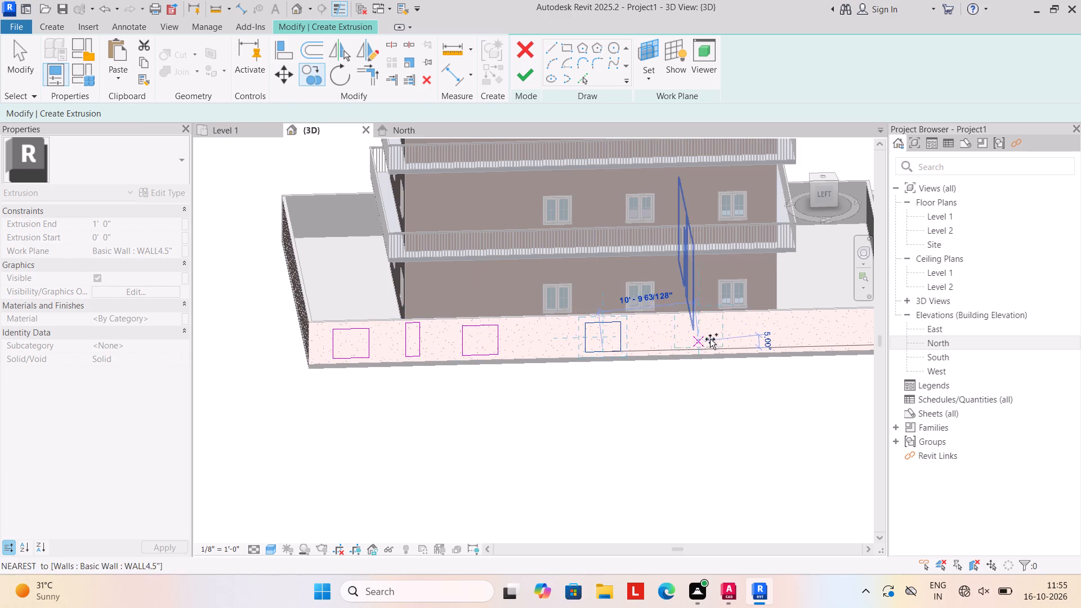
{"action": "left_click", "coordinate": [727, 343]}
{"action": "middle_click_drag", "start_coordinate": [761, 343], "coordinate": [609, 347]}
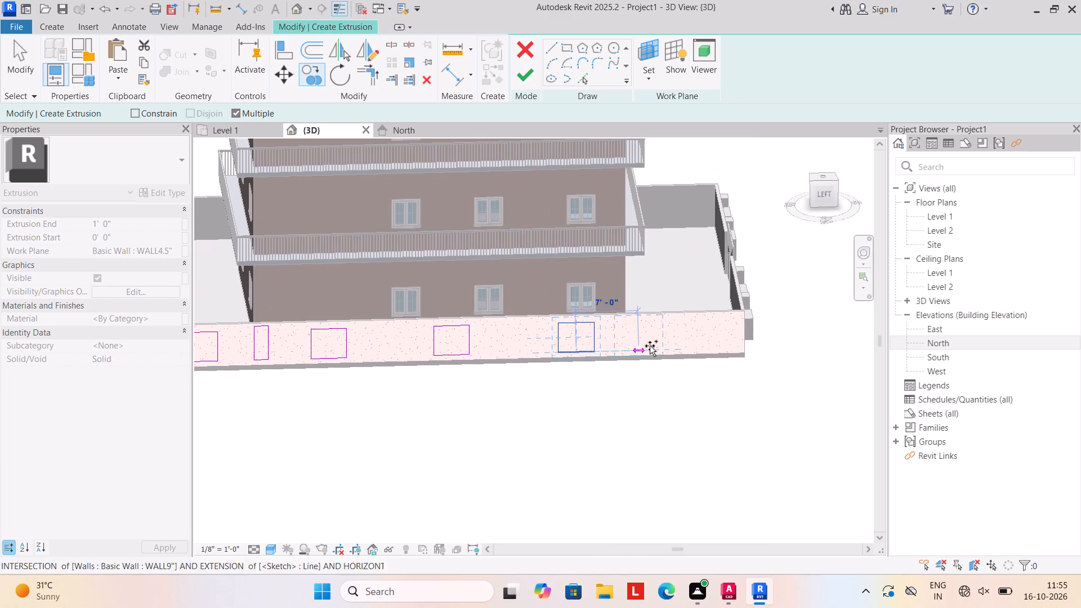
{"action": "left_click", "coordinate": [691, 343]}
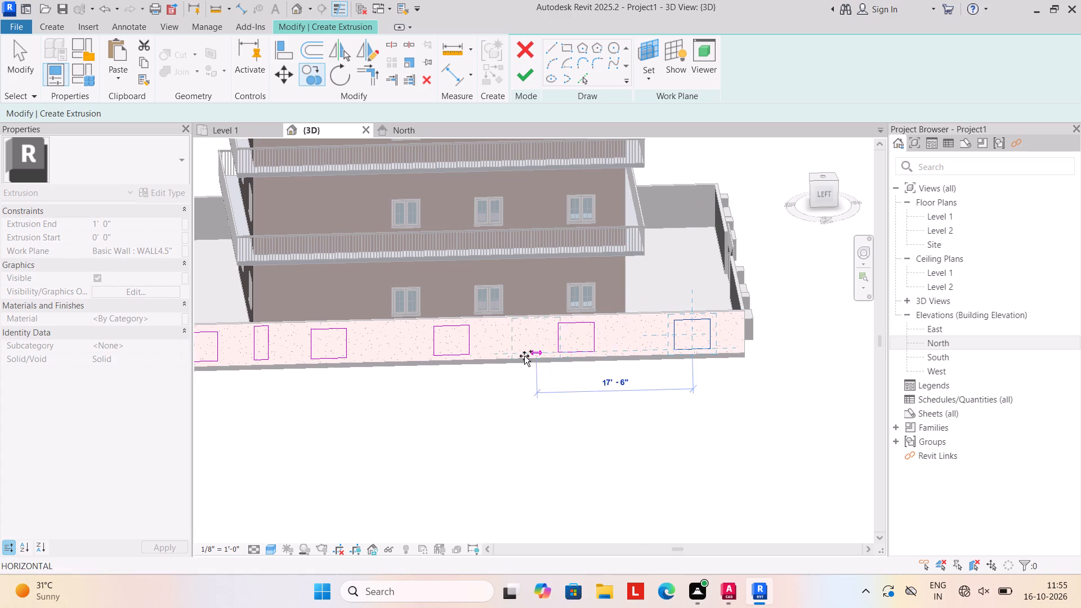
{"action": "key", "text": "Escape"}
{"action": "key", "text": "Escape"}
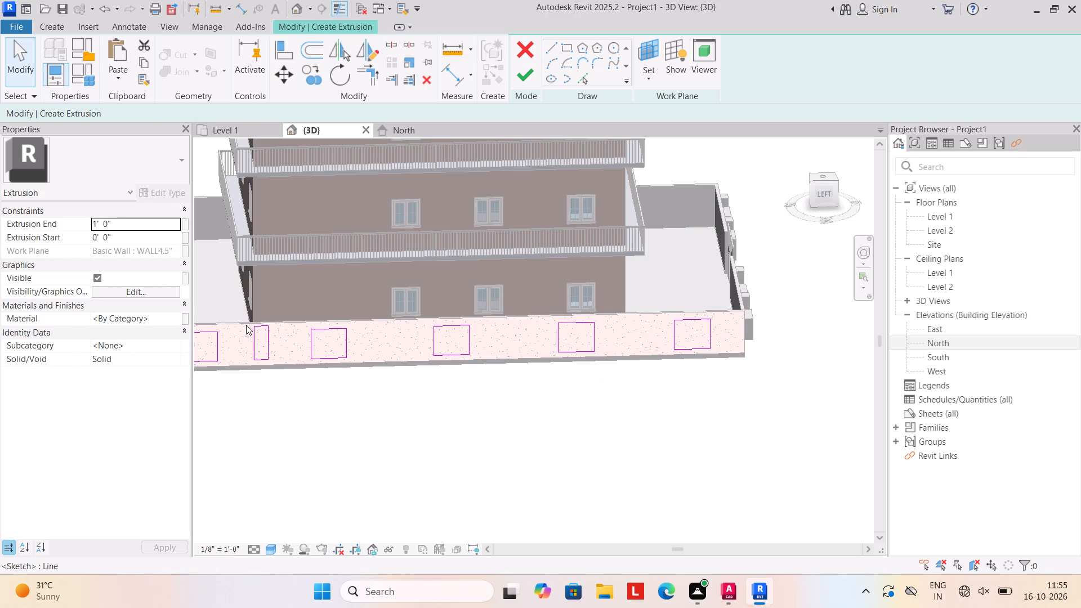
Copy the narrow rectangle three times along the side boundary wall, placing one in each remaining gap between the wide rectangles.
{"action": "left_click_drag", "start_coordinate": [246, 324], "coordinate": [296, 364]}
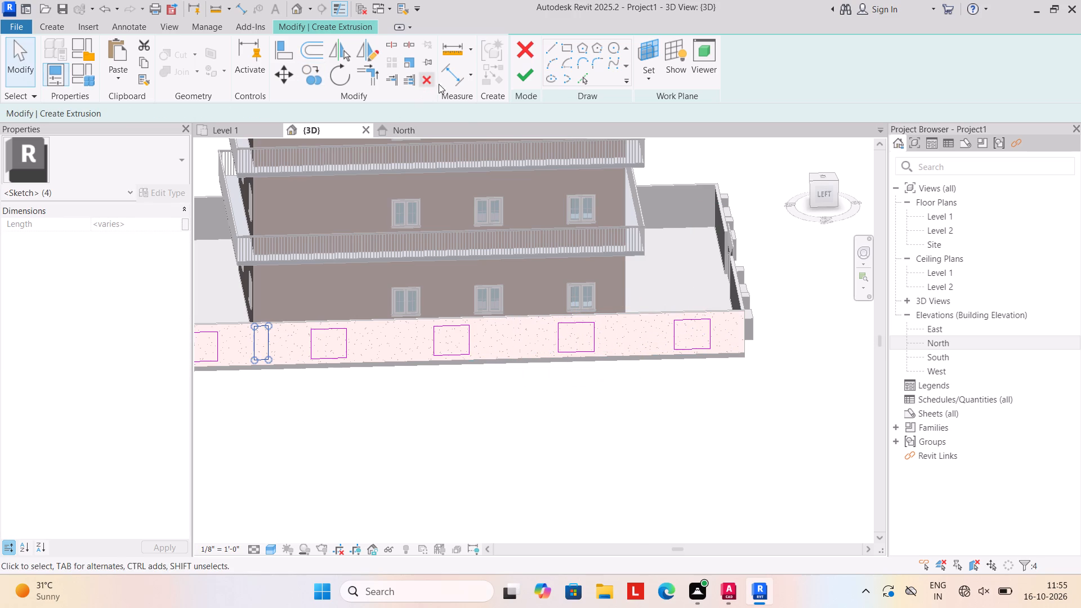
{"action": "left_click", "coordinate": [314, 73]}
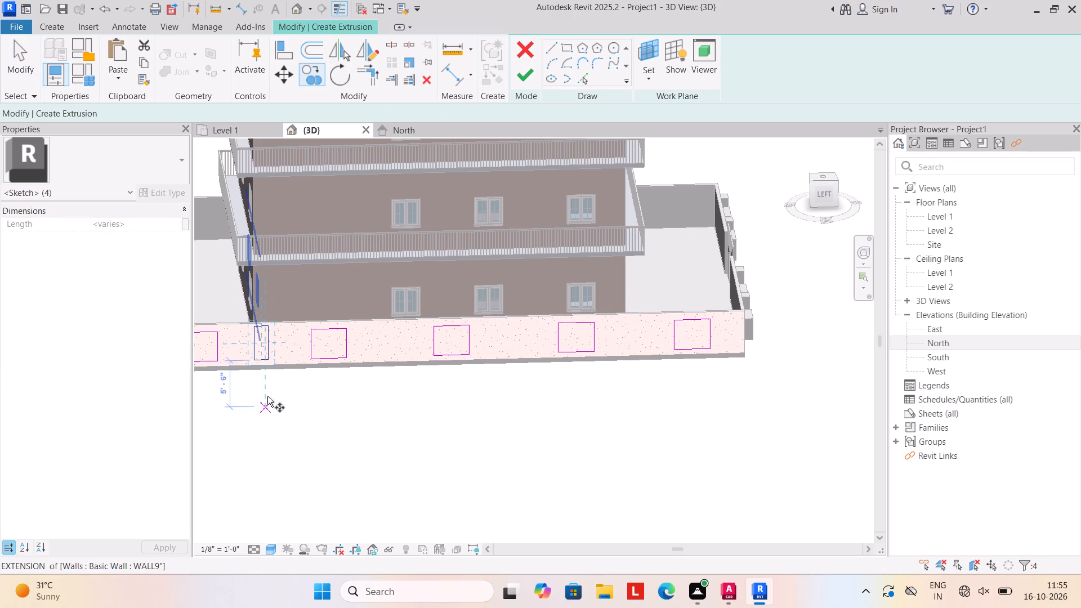
{"action": "left_click", "coordinate": [261, 360]}
{"action": "left_click_drag", "start_coordinate": [381, 357], "coordinate": [391, 356]}
{"action": "left_click", "coordinate": [508, 352]}
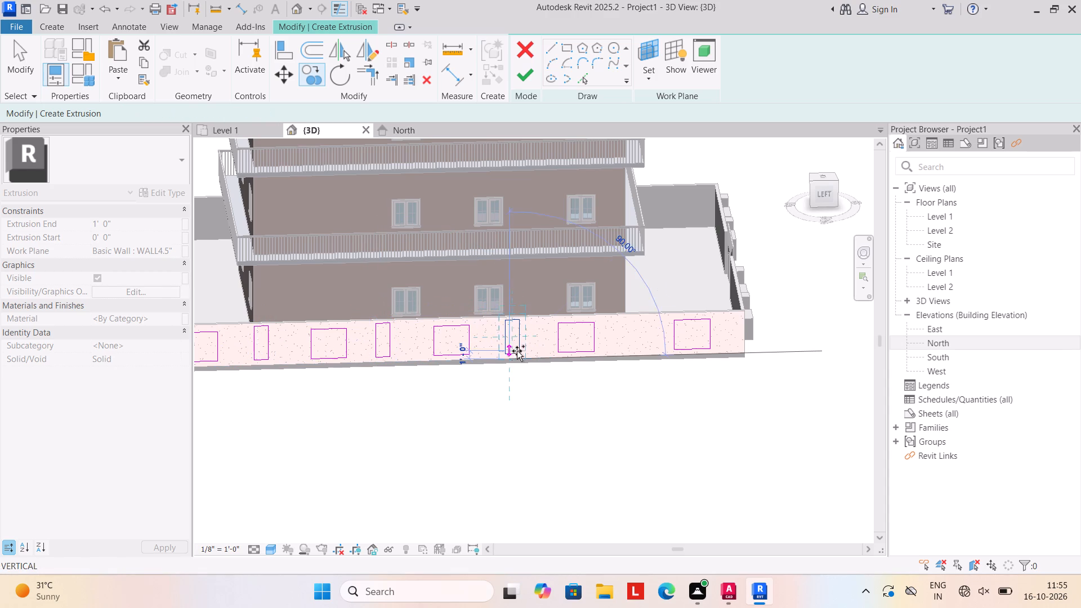
{"action": "left_click", "coordinate": [628, 346]}
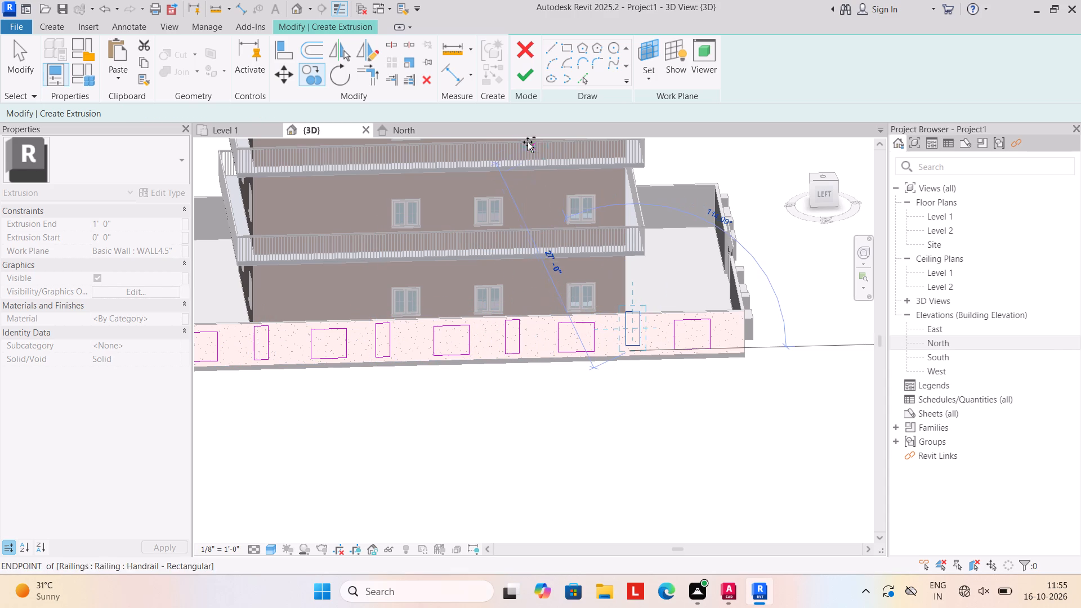
Finish the side boundary wall's panel sketch as a 1'-0" extrusion and complete the in-place model.
{"action": "left_click", "coordinate": [526, 79]}
{"action": "left_click", "coordinate": [494, 457]}
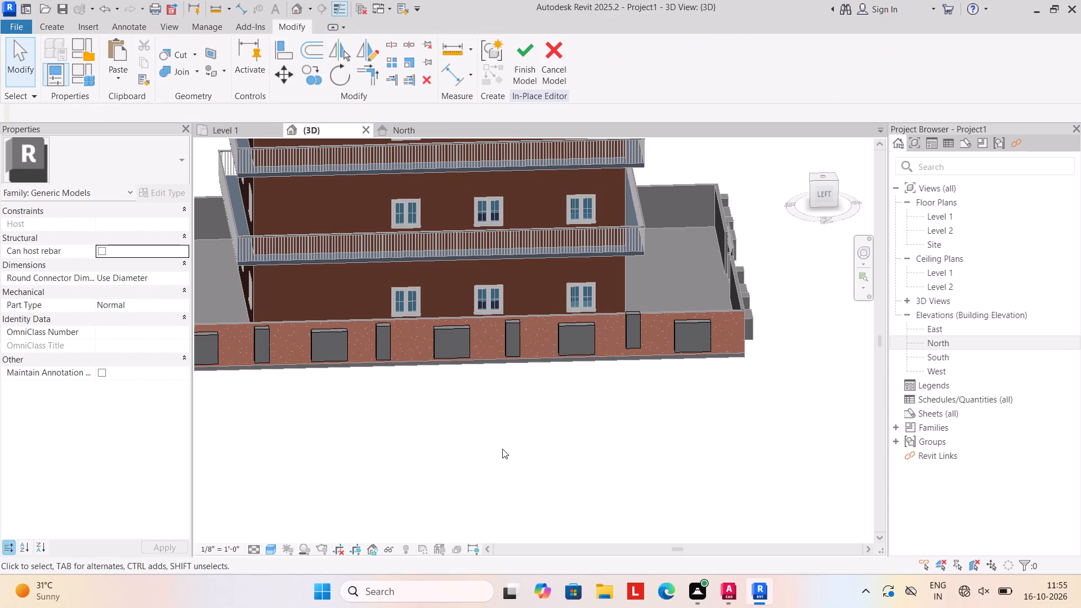
{"action": "left_click", "coordinate": [531, 60]}
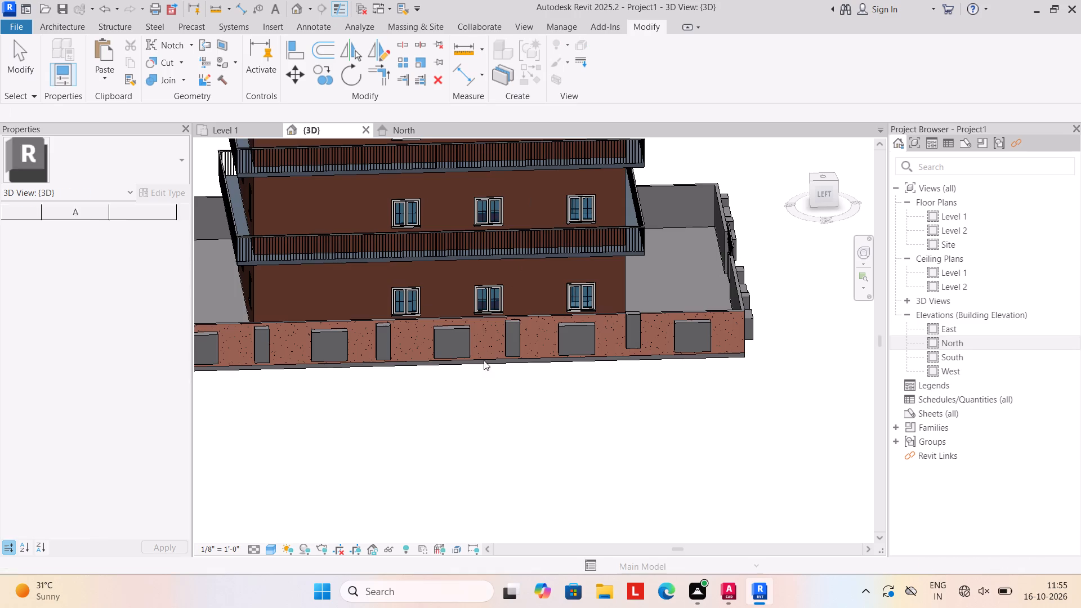
Edit the in-place panels on the front boundary wall left of the gate, paint them Brick, Common, and finish the model.
{"action": "scroll", "coordinate": [482, 404], "scroll_direction": "down", "scroll_amount": 3}
{"action": "middle_click_drag", "start_coordinate": [538, 423], "coordinate": [404, 403], "text": "shift"}
{"action": "middle_click_drag", "start_coordinate": [510, 426], "coordinate": [444, 424]}
{"action": "middle_click_drag", "start_coordinate": [450, 424], "coordinate": [467, 380]}
{"action": "middle_click_drag", "start_coordinate": [483, 373], "coordinate": [484, 367], "text": "shift"}
{"action": "middle_click_drag", "start_coordinate": [494, 378], "coordinate": [550, 411]}
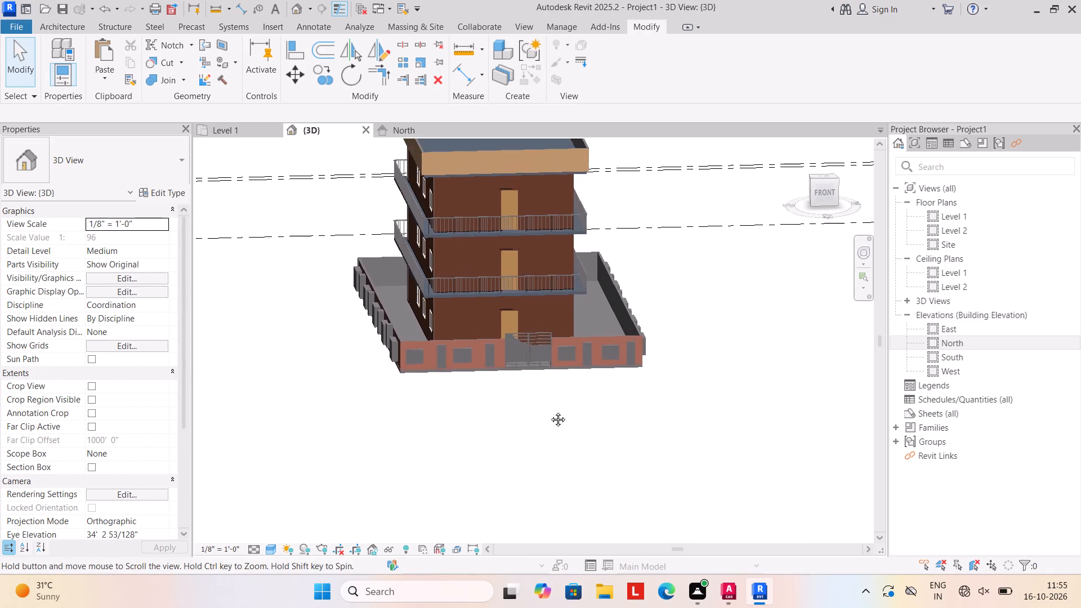
{"action": "middle_click_drag", "start_coordinate": [550, 411], "coordinate": [550, 415]}
{"action": "middle_click_drag", "start_coordinate": [547, 427], "coordinate": [547, 409], "text": "shift"}
{"action": "scroll", "coordinate": [491, 355], "scroll_direction": "up", "scroll_amount": 3}
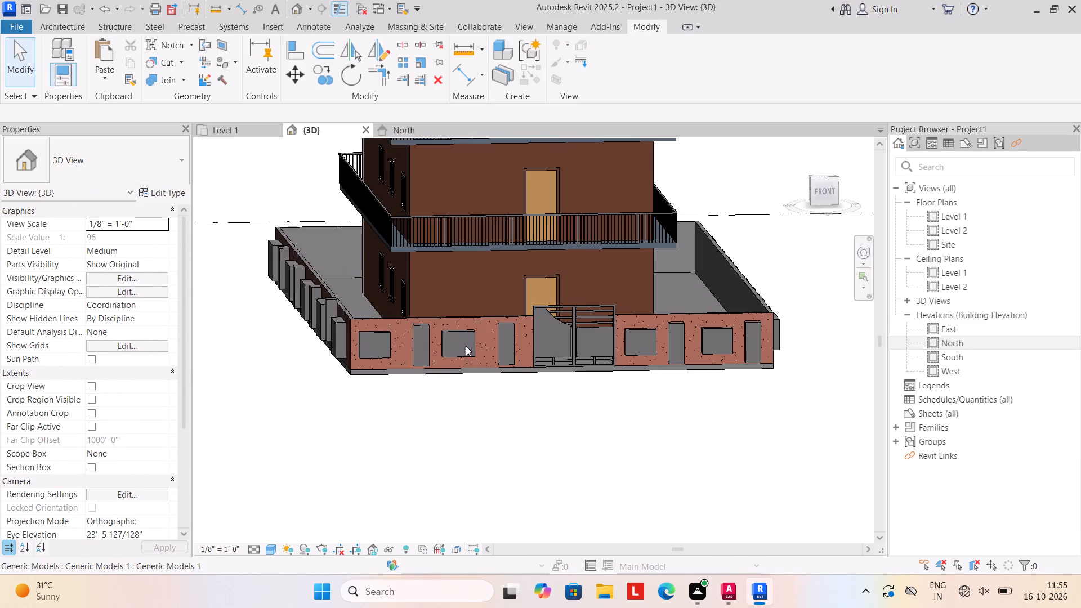
{"action": "left_click", "coordinate": [472, 336]}
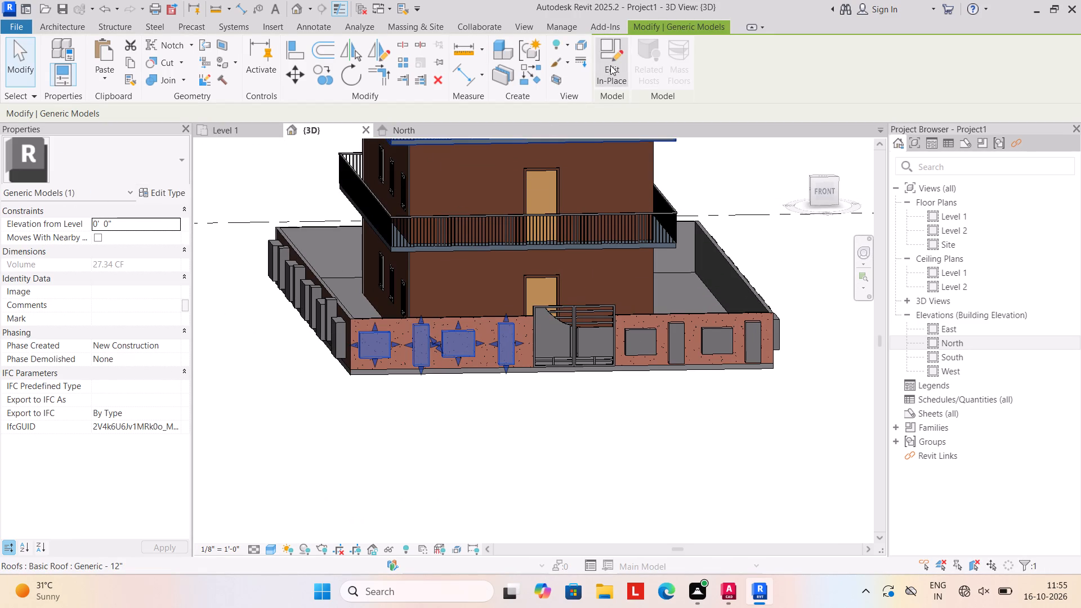
{"action": "left_click", "coordinate": [607, 73]}
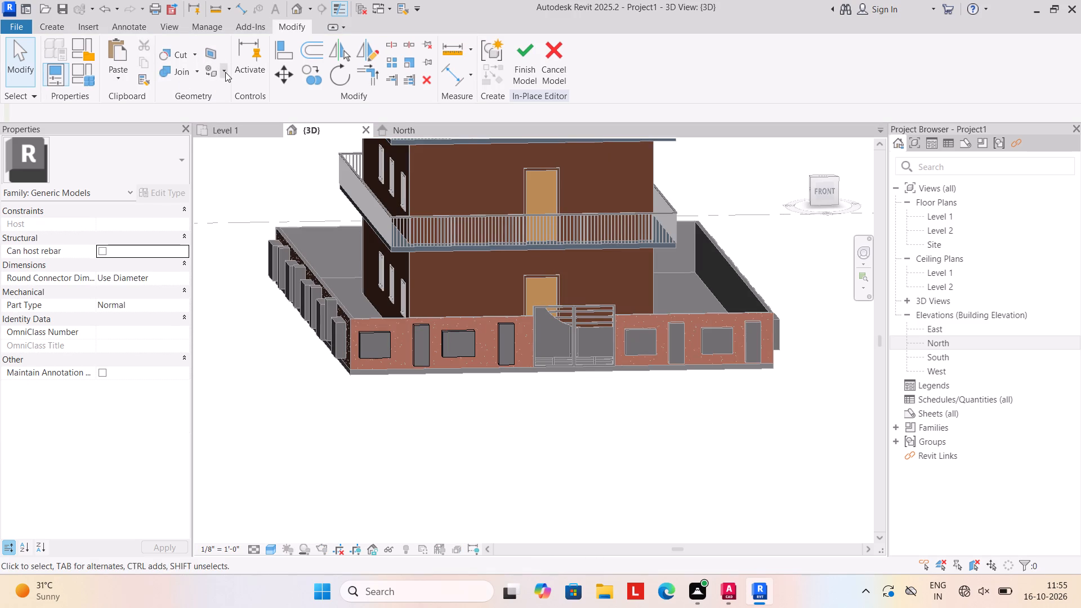
{"action": "left_click", "coordinate": [225, 72]}
{"action": "left_click", "coordinate": [225, 88]}
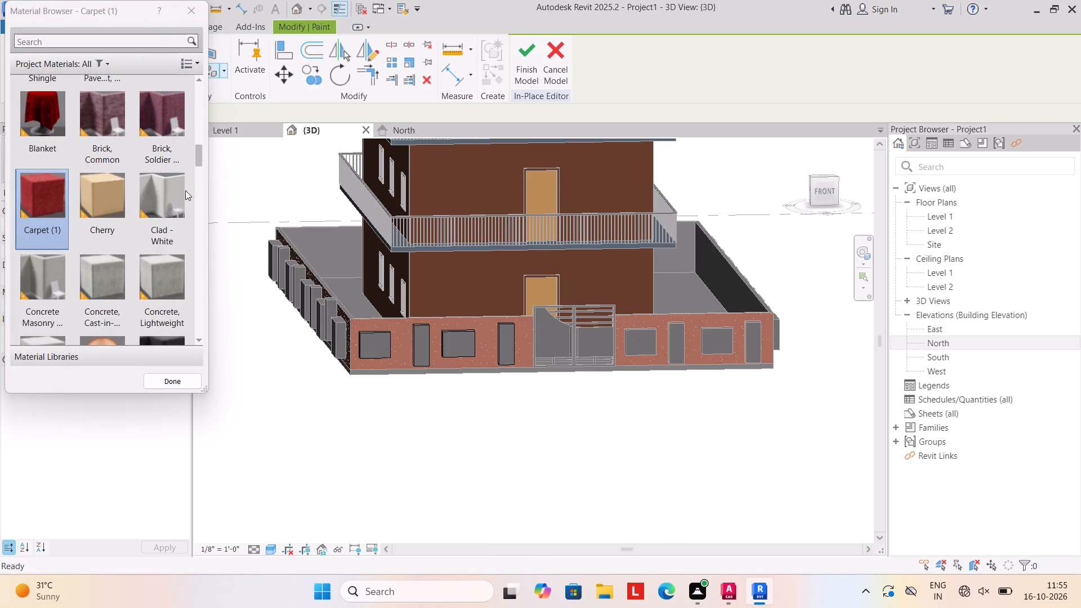
{"action": "left_click", "coordinate": [113, 114]}
{"action": "left_click", "coordinate": [372, 332]}
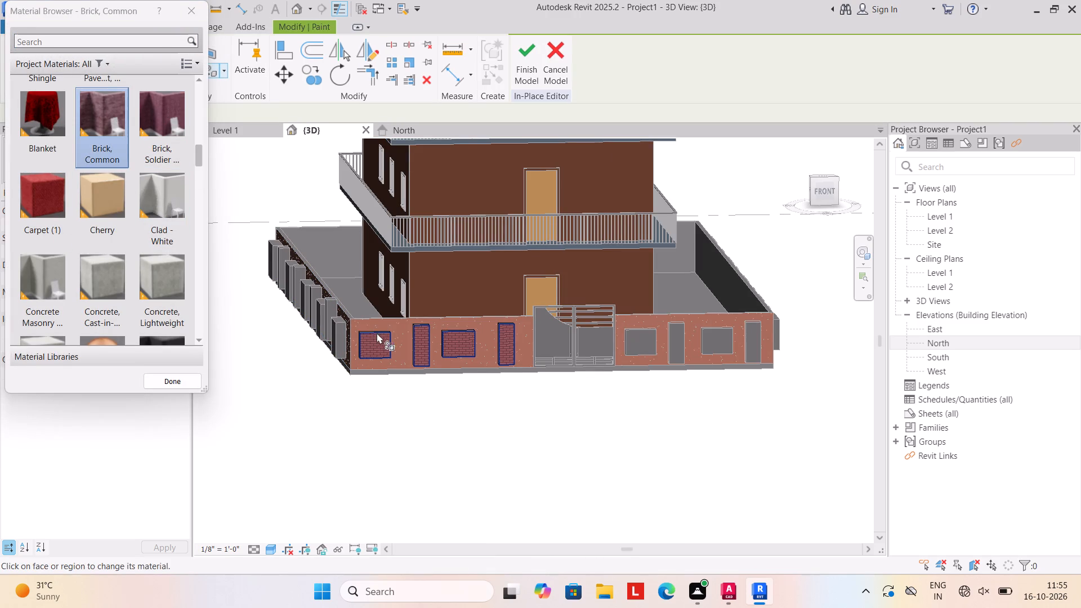
{"action": "left_click", "coordinate": [525, 73]}
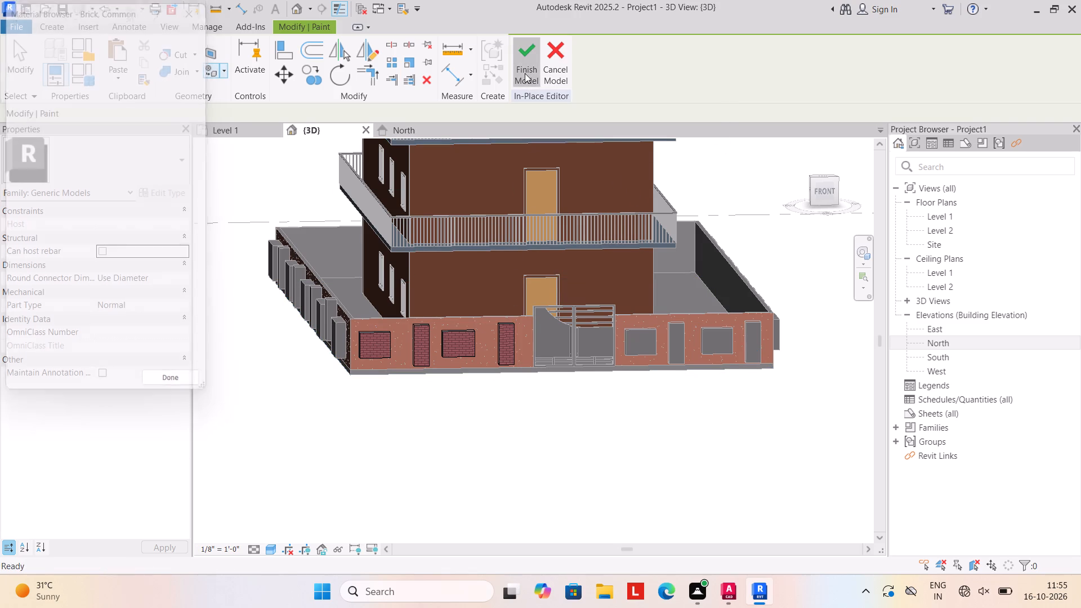
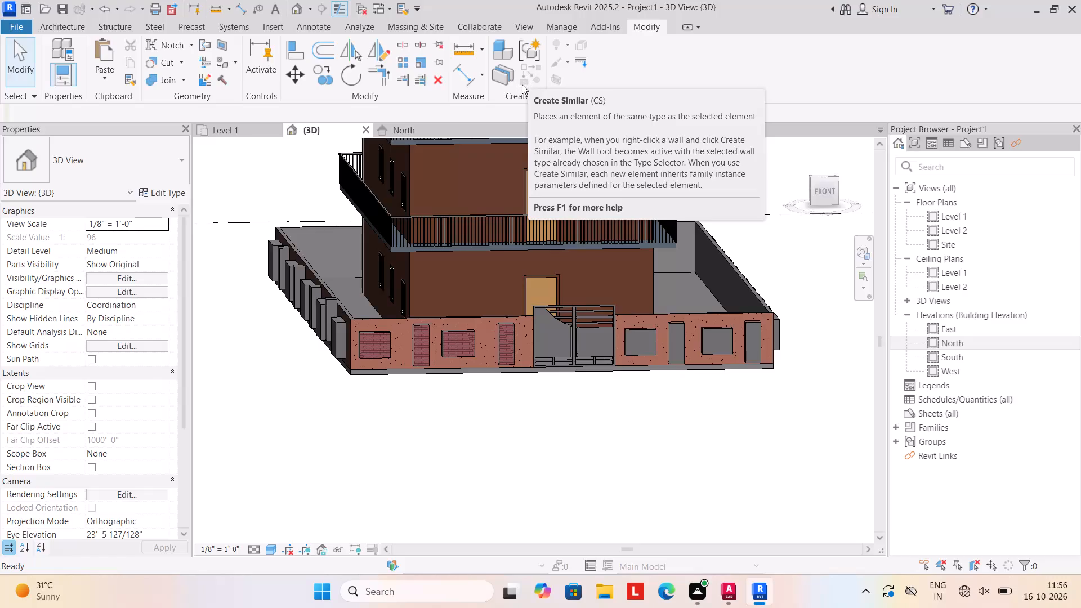
Edit the in-place panels on the front boundary wall right of the gate, paint them Brick, Common, and finish the model.
{"action": "left_click", "coordinate": [657, 350]}
{"action": "left_click", "coordinate": [604, 83]}
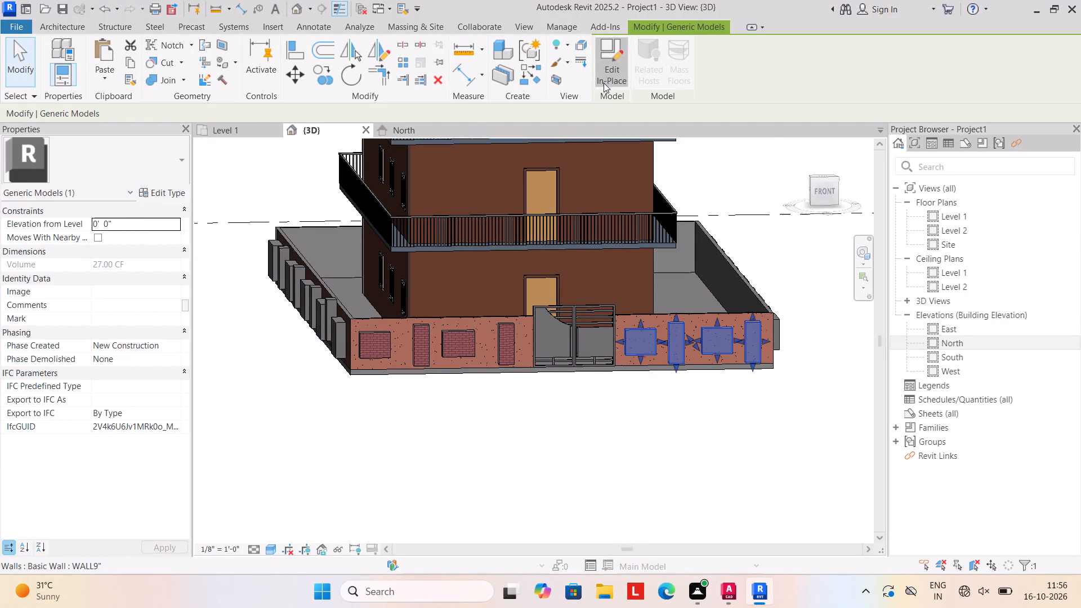
{"action": "left_click", "coordinate": [224, 69]}
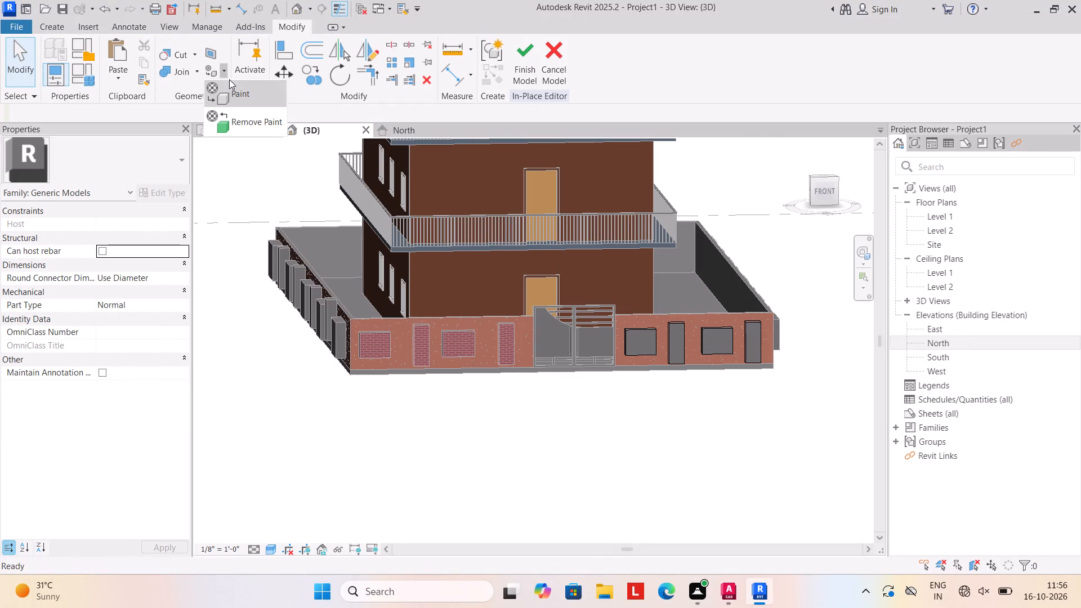
{"action": "left_click", "coordinate": [229, 87]}
{"action": "left_click_drag", "start_coordinate": [103, 207], "coordinate": [116, 205]}
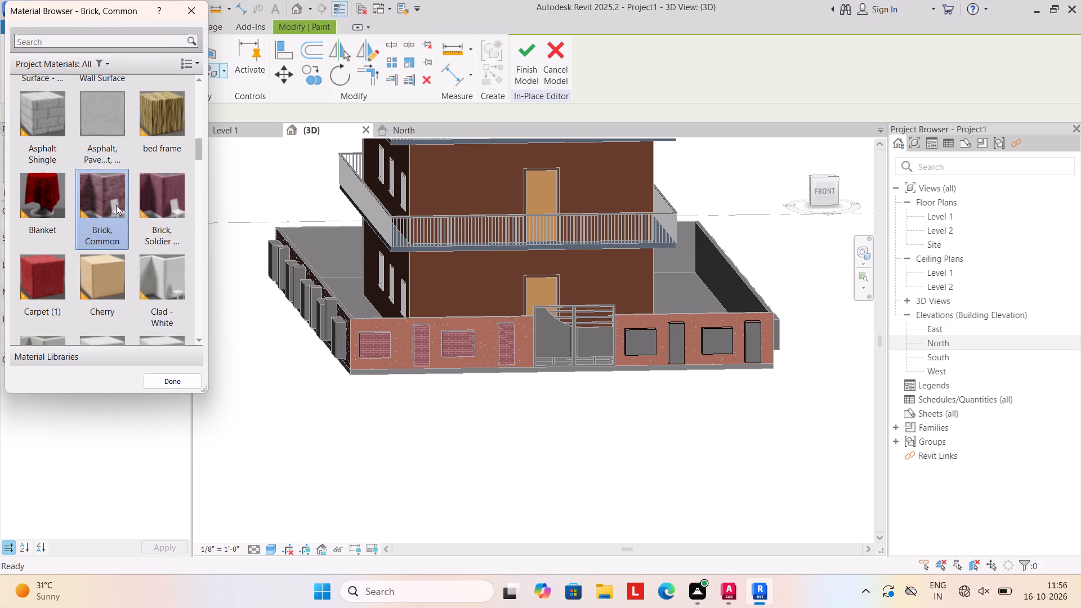
{"action": "left_click_drag", "start_coordinate": [116, 205], "coordinate": [114, 205]}
{"action": "left_click", "coordinate": [640, 342]}
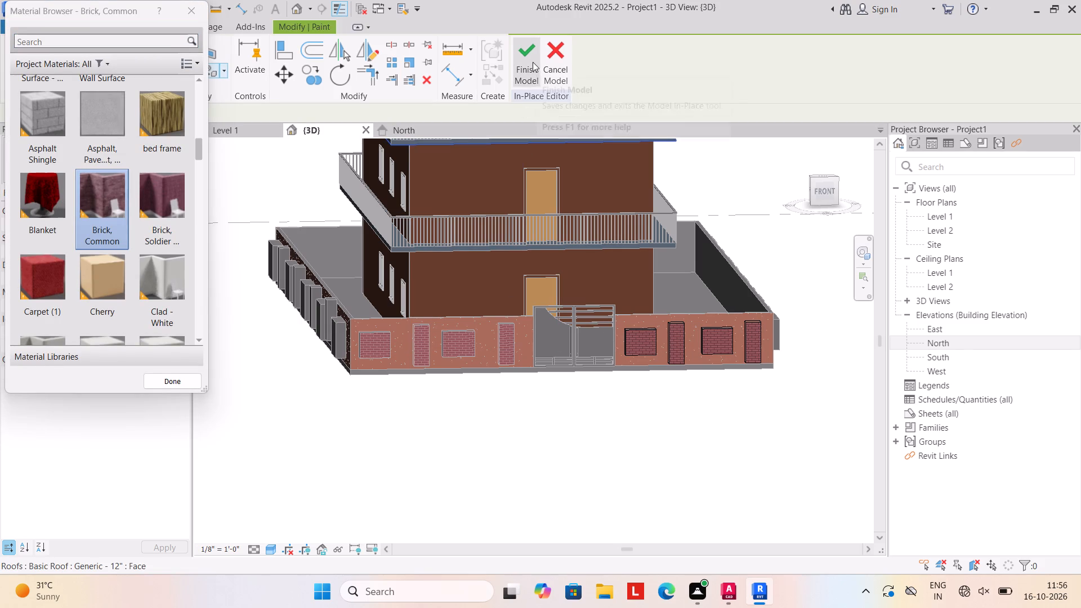
{"action": "left_click", "coordinate": [533, 62]}
Edit the in-place panels on the left side boundary wall, paint them Parking Stripe, and finish the model.
{"action": "middle_click_drag", "start_coordinate": [349, 426], "coordinate": [543, 440], "text": "shift"}
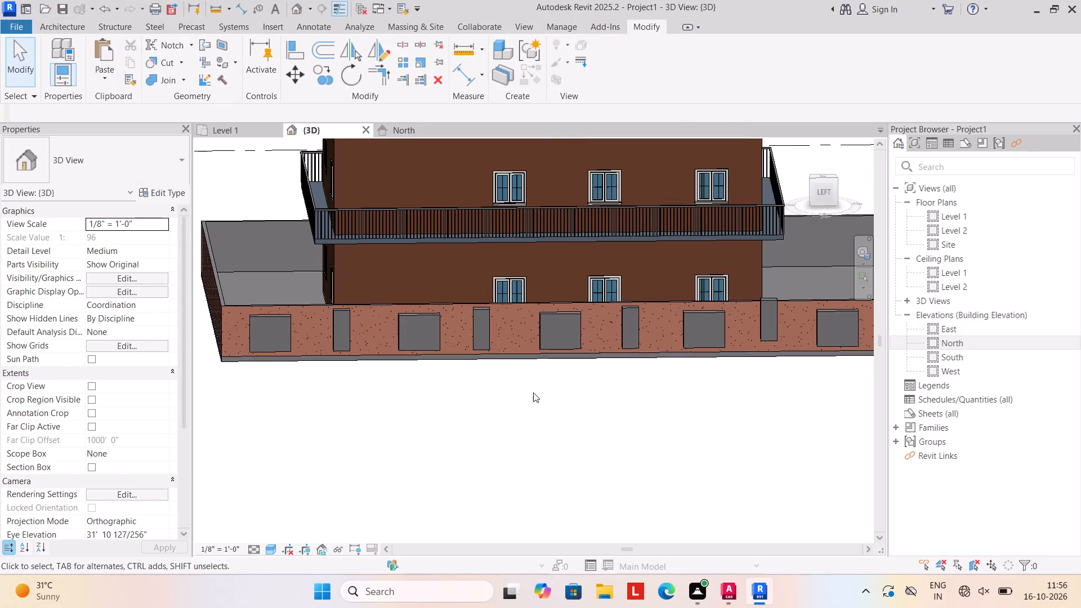
{"action": "left_click", "coordinate": [540, 339]}
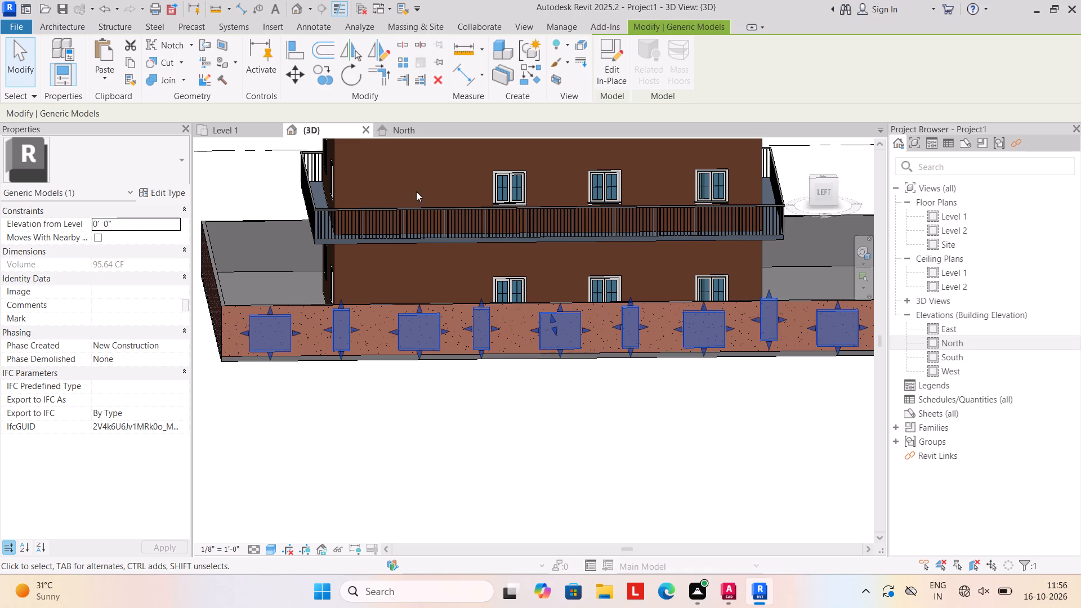
{"action": "left_click", "coordinate": [620, 77]}
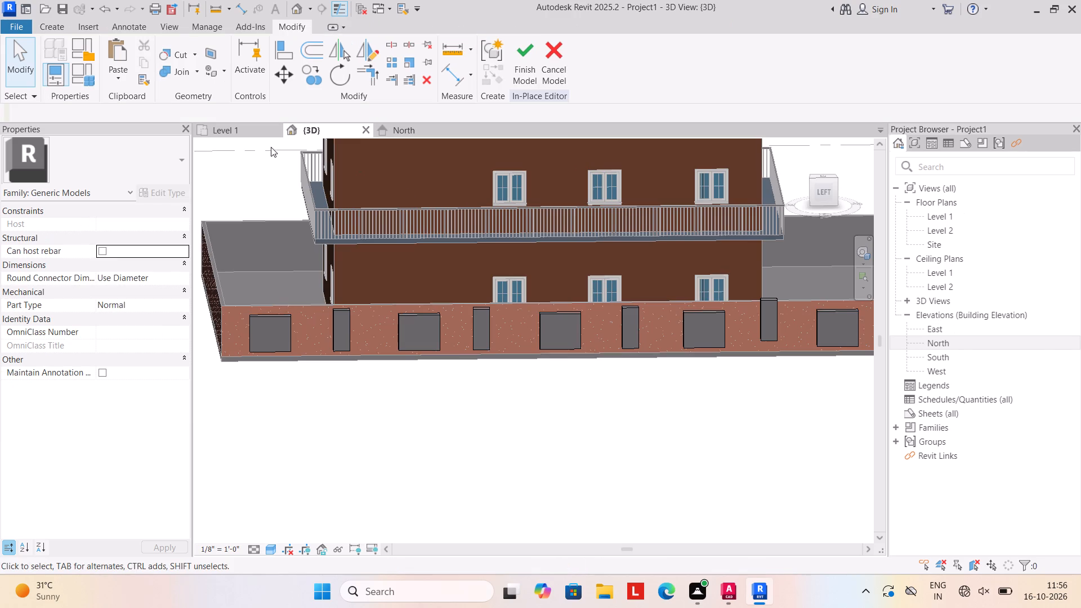
{"action": "left_click", "coordinate": [224, 71]}
{"action": "left_click", "coordinate": [235, 94]}
{"action": "scroll", "coordinate": [132, 209], "scroll_direction": "down", "scroll_amount": 8}
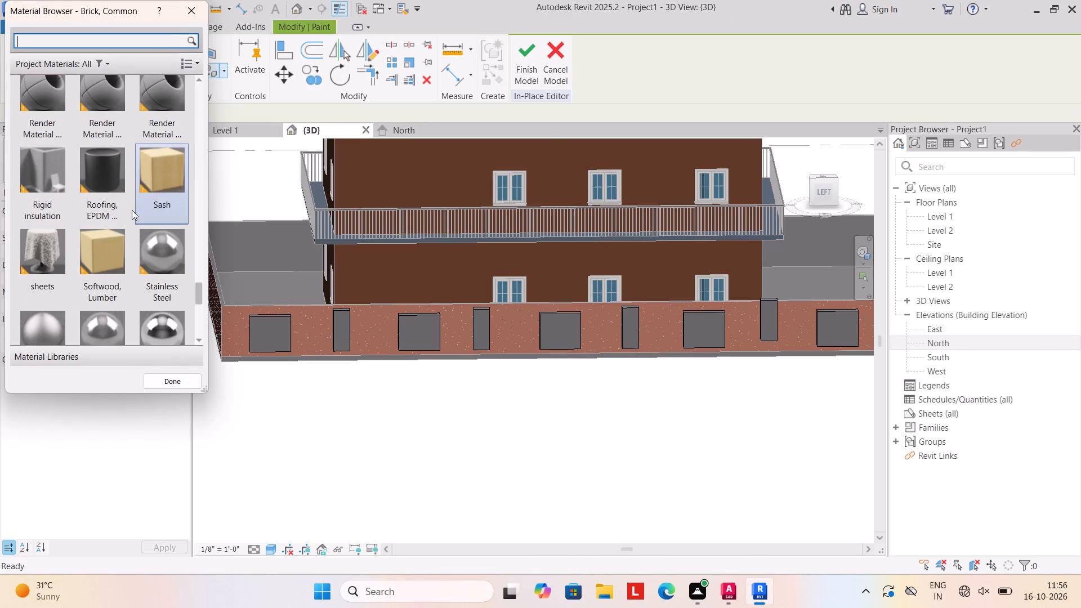
{"action": "scroll", "coordinate": [132, 210], "scroll_direction": "down", "scroll_amount": 5}
{"action": "scroll", "coordinate": [132, 210], "scroll_direction": "up", "scroll_amount": 4}
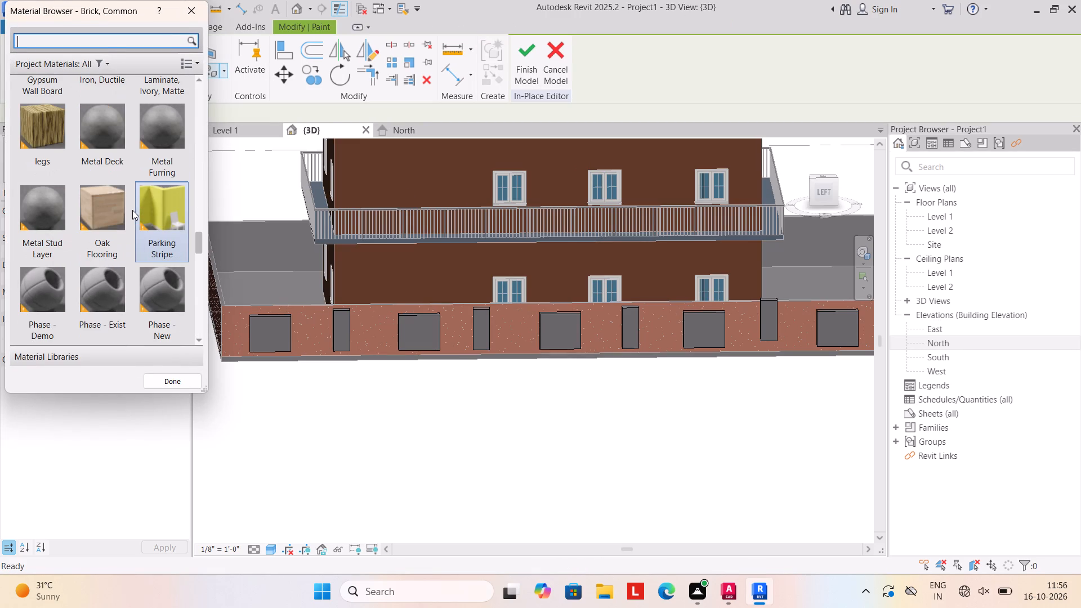
{"action": "left_click", "coordinate": [153, 203]}
{"action": "left_click", "coordinate": [273, 335]}
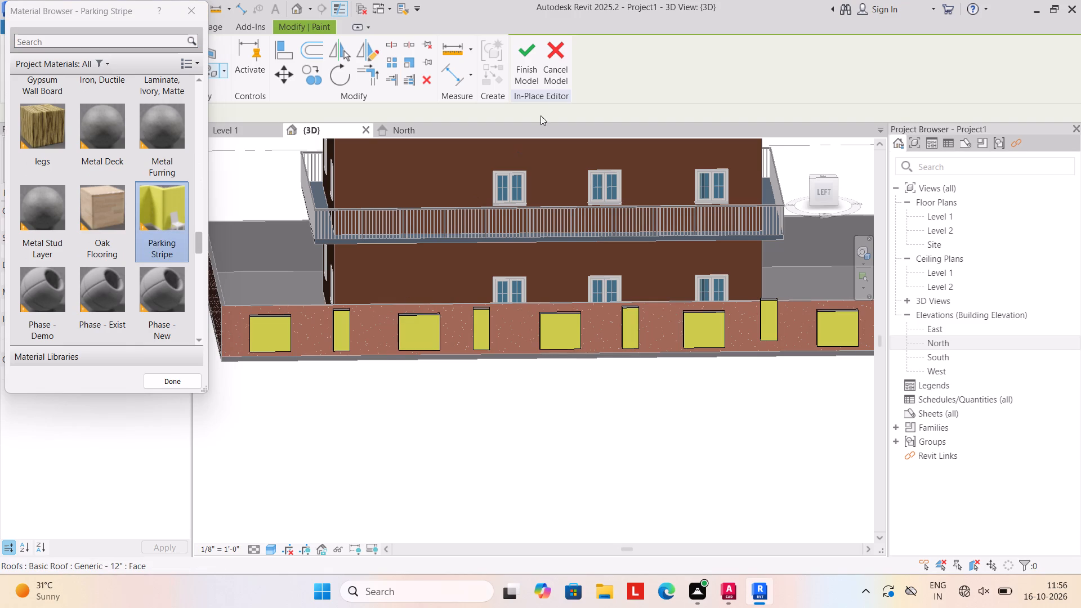
{"action": "left_click", "coordinate": [523, 53]}
Edit the in-place panels on the right side boundary wall, paint them Parking Stripe, and finish the model.
{"action": "scroll", "coordinate": [579, 366], "scroll_direction": "down", "scroll_amount": 2}
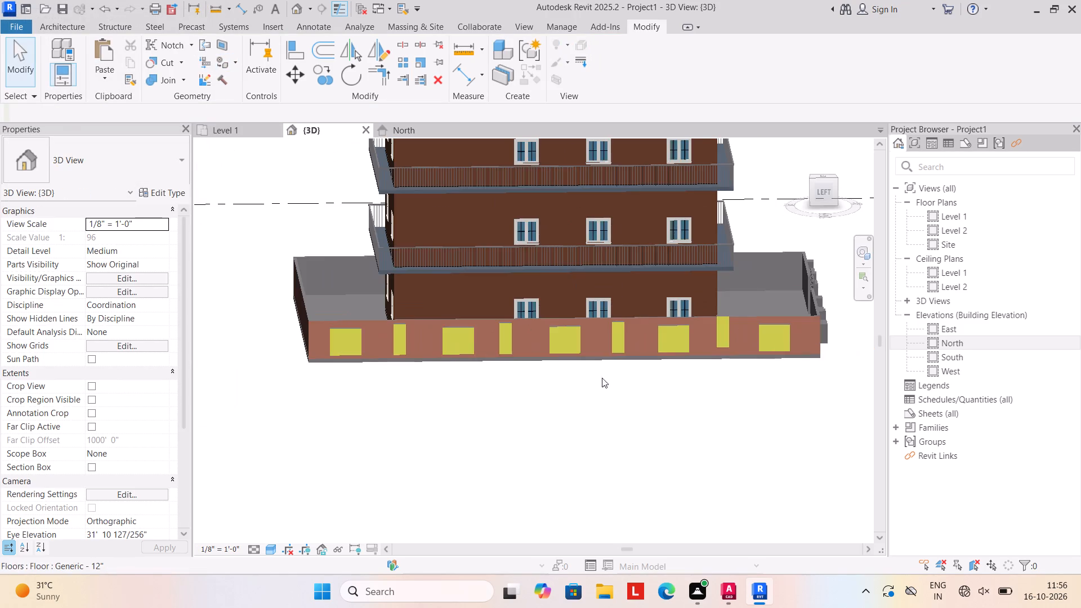
{"action": "scroll", "coordinate": [671, 404], "scroll_direction": "down", "scroll_amount": 2}
{"action": "middle_click_drag", "start_coordinate": [694, 422], "coordinate": [676, 423], "text": "shift"}
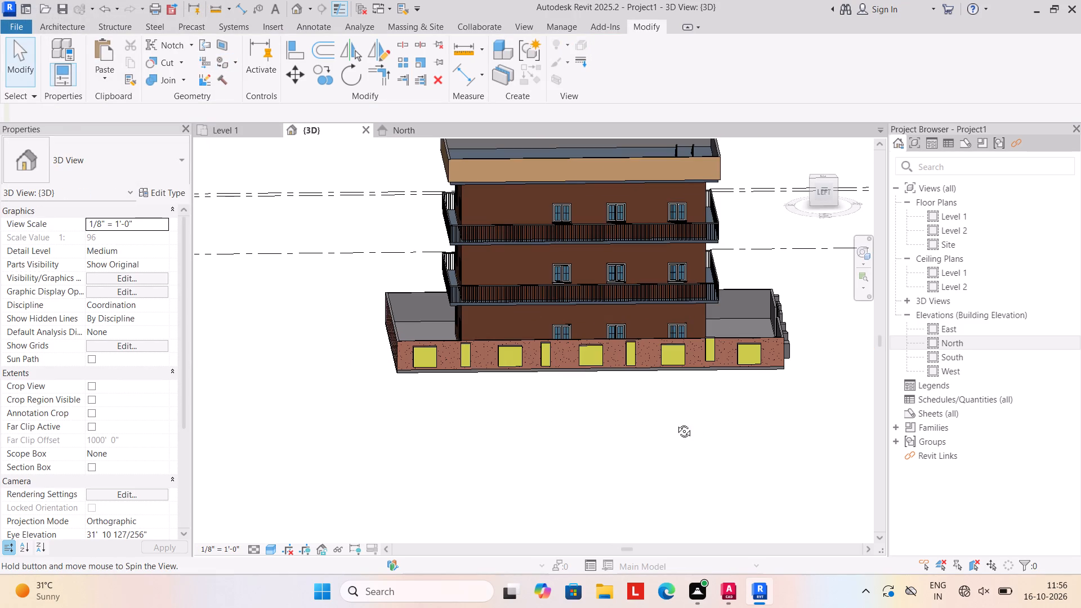
{"action": "middle_click_drag", "start_coordinate": [676, 423], "coordinate": [417, 417], "text": "shift"}
{"action": "middle_click_drag", "start_coordinate": [582, 443], "coordinate": [469, 417], "text": "shift"}
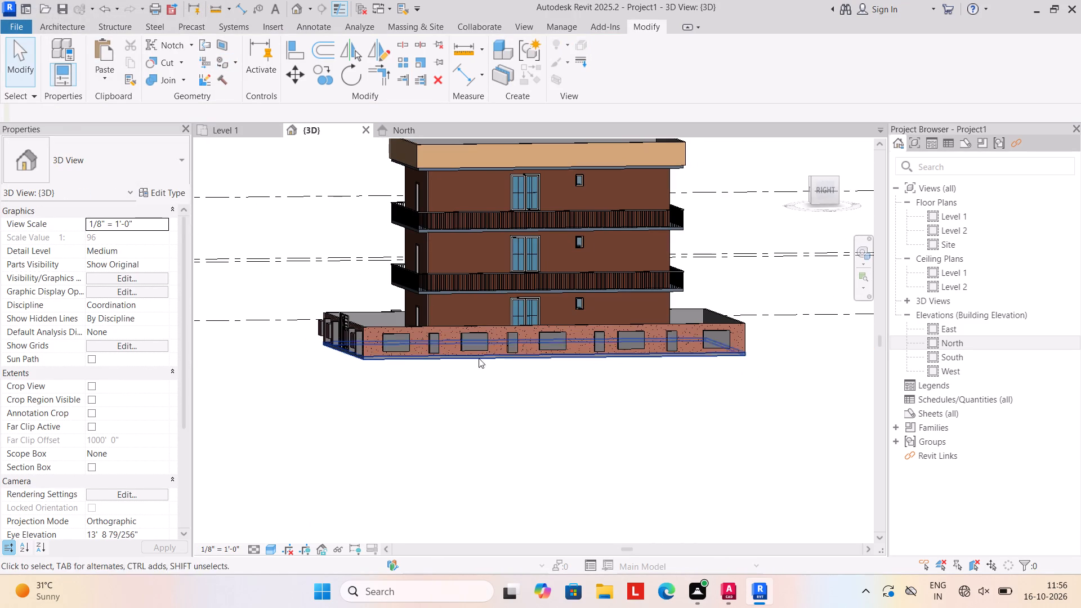
{"action": "left_click", "coordinate": [481, 334]}
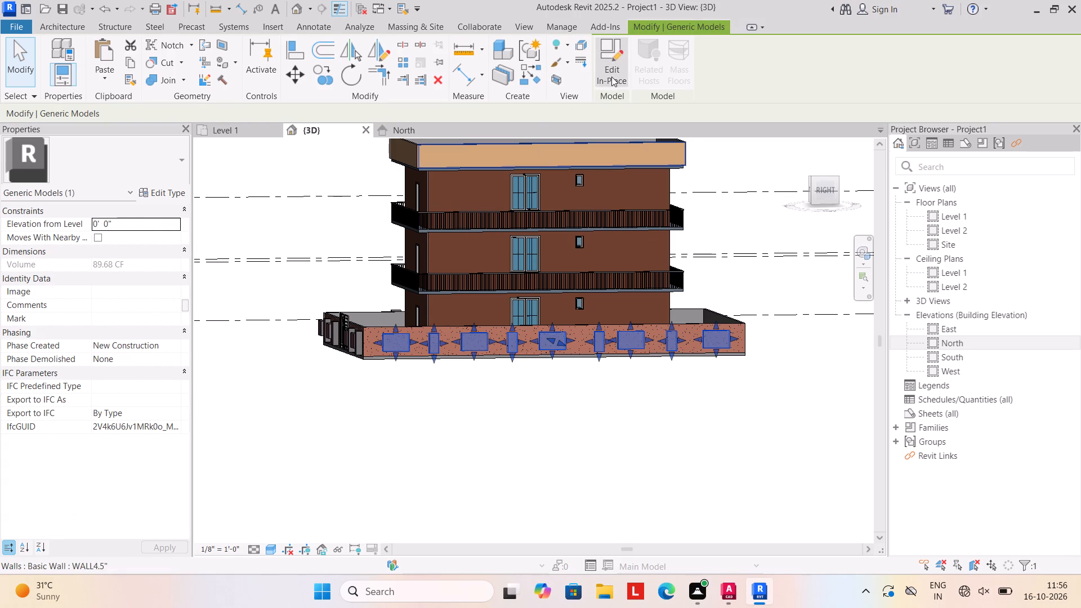
{"action": "left_click", "coordinate": [612, 77]}
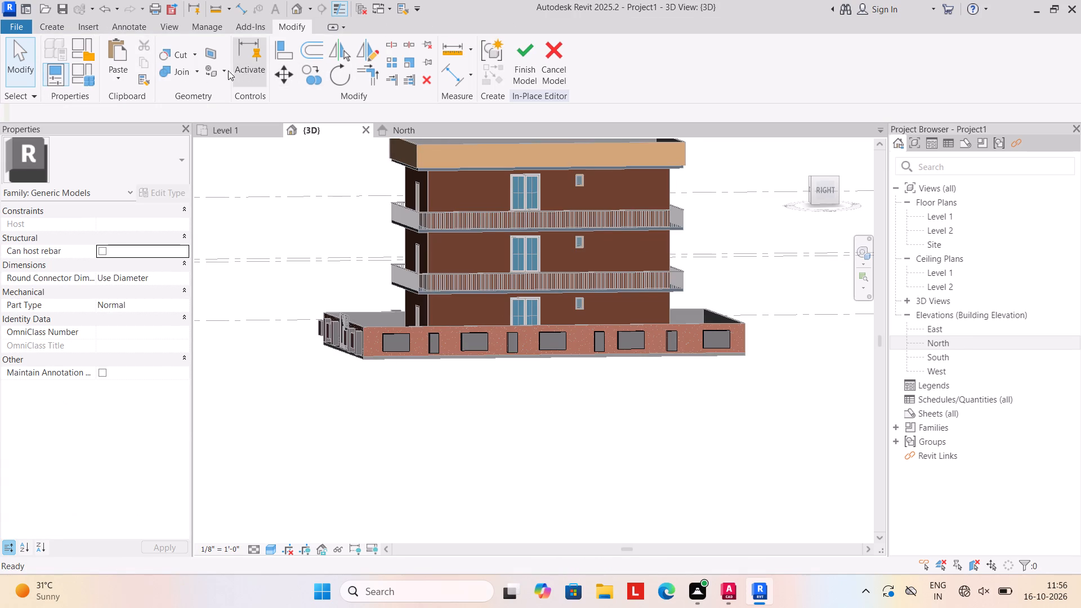
{"action": "left_click", "coordinate": [223, 70]}
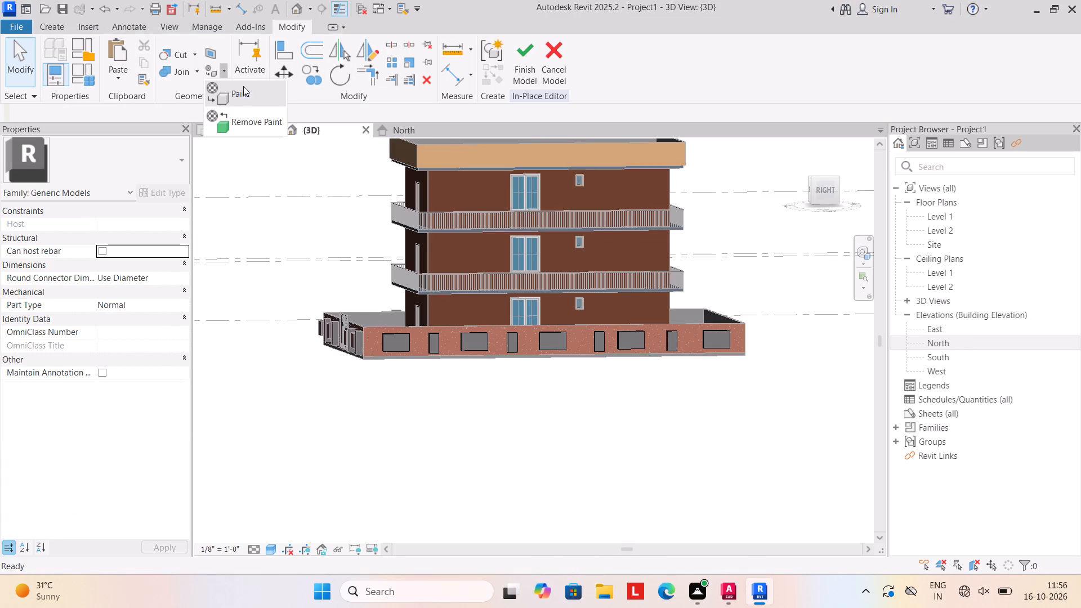
{"action": "left_click", "coordinate": [238, 90]}
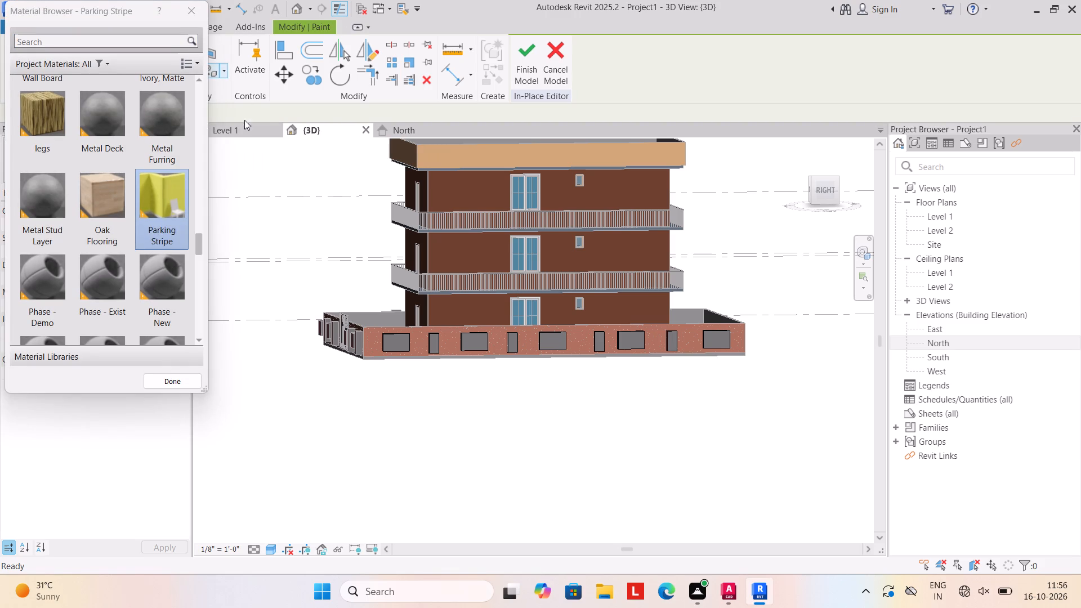
{"action": "left_click_drag", "start_coordinate": [166, 200], "coordinate": [182, 211]}
{"action": "left_click_drag", "start_coordinate": [388, 334], "coordinate": [394, 334]}
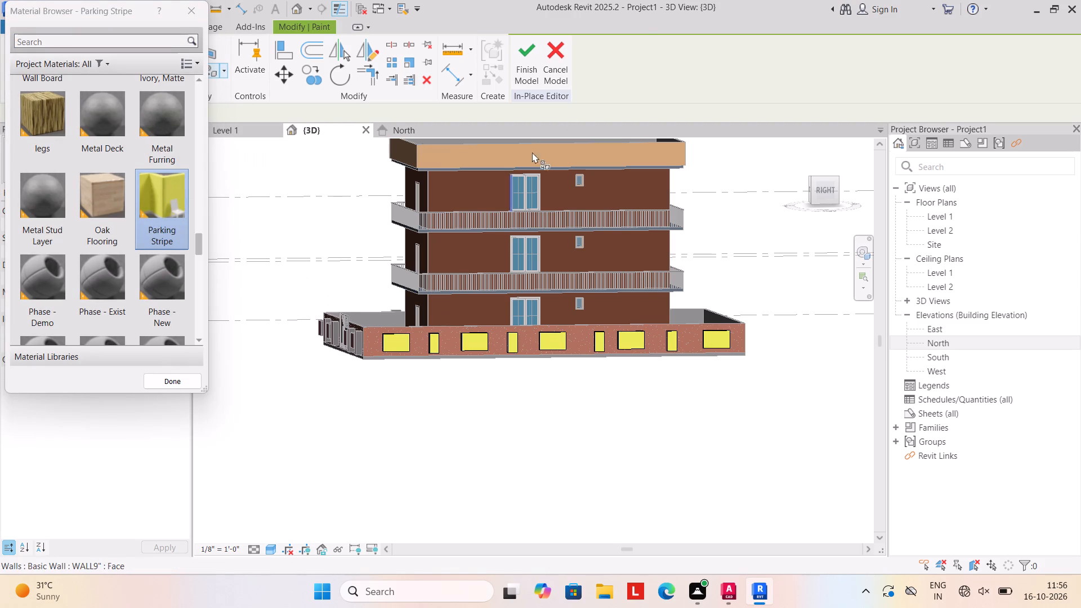
{"action": "left_click", "coordinate": [519, 65]}
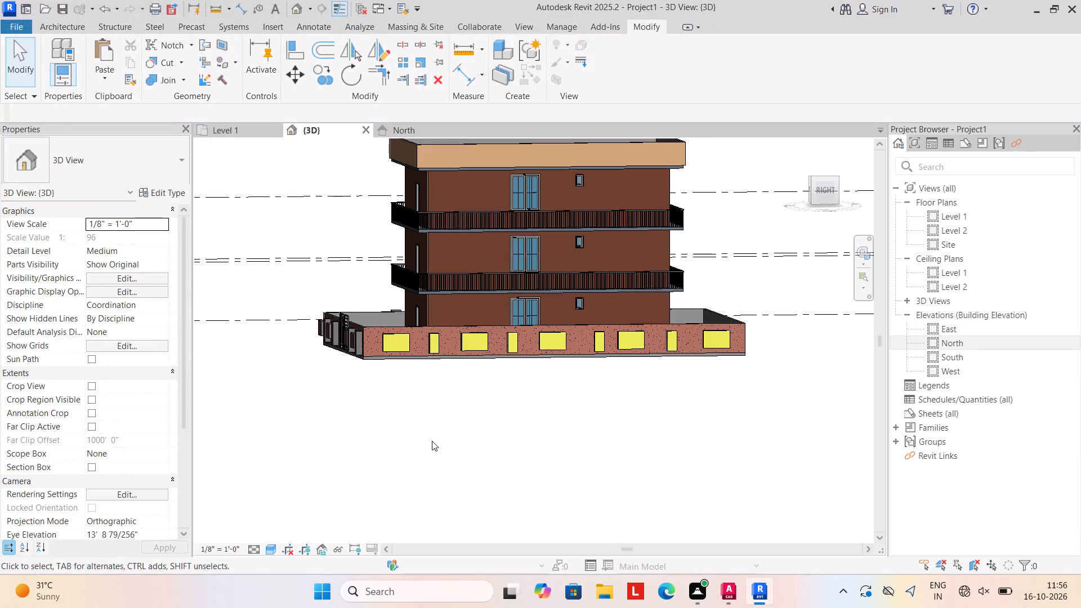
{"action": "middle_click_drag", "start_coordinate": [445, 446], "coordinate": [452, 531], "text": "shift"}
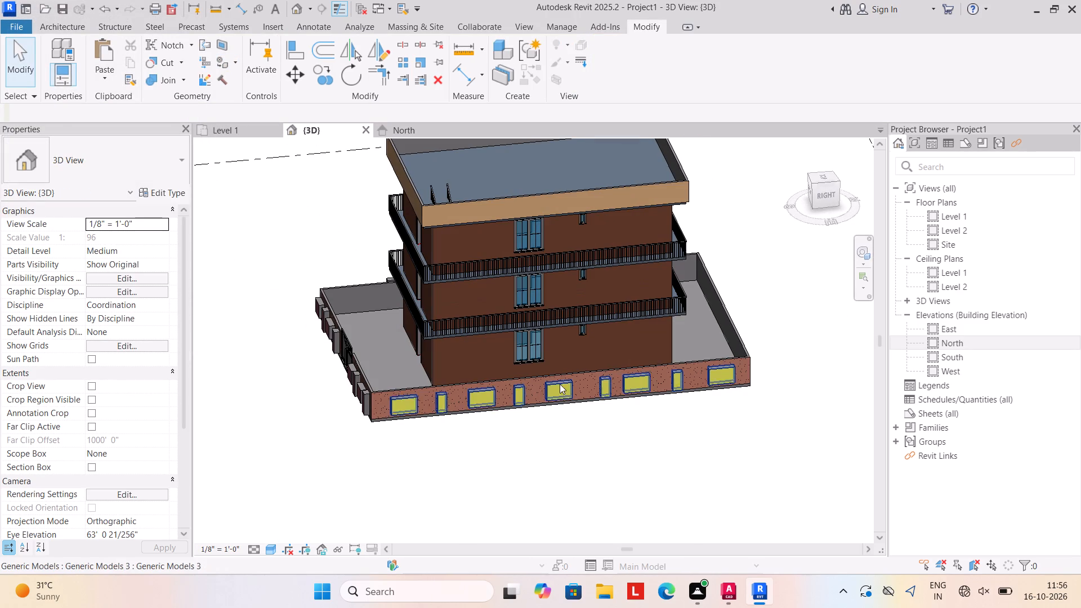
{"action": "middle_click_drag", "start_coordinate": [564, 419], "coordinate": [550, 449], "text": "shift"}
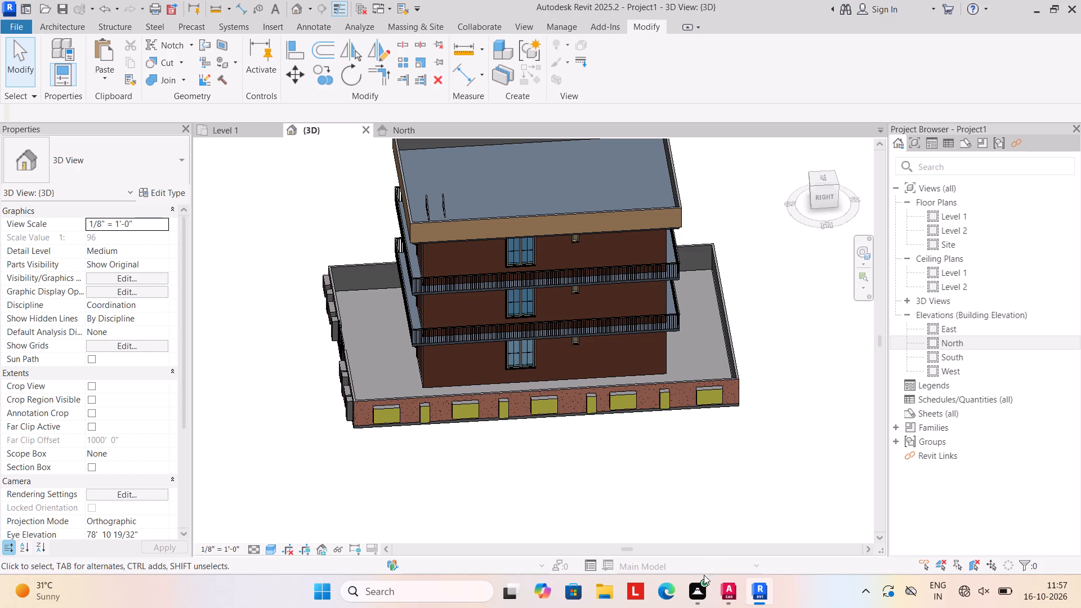
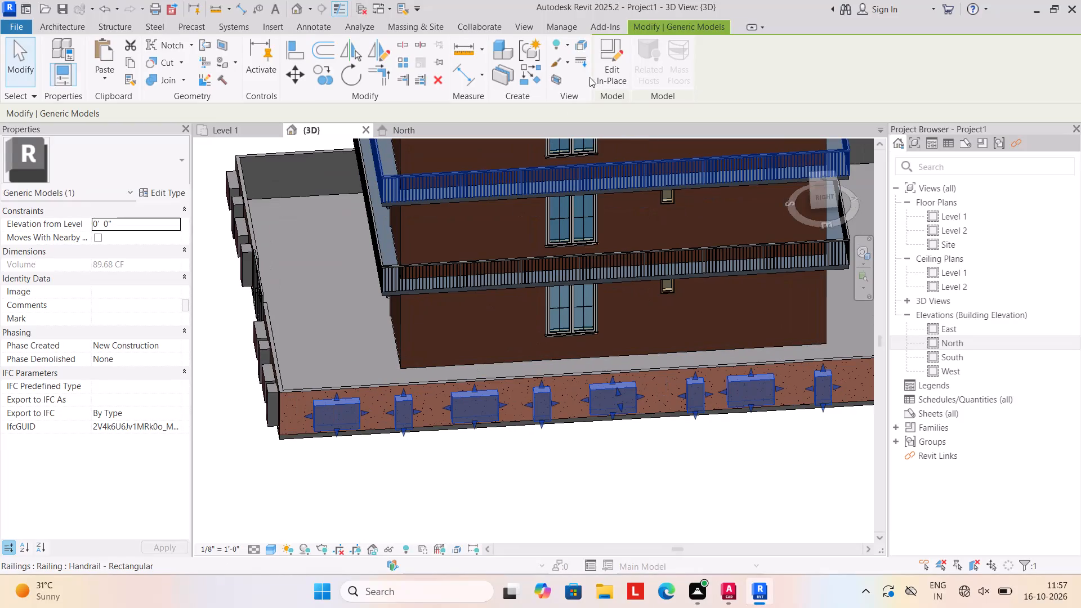
Edit the in-place panels on the right side boundary wall and paint the top faces of the three front-most panels Parking Stripe.
{"action": "left_click", "coordinate": [605, 75]}
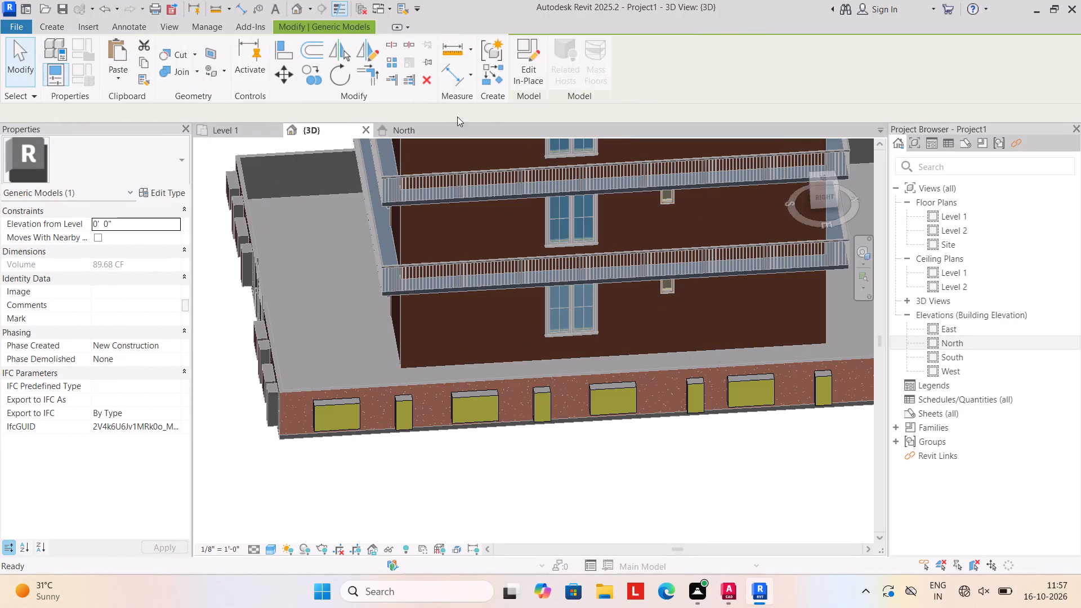
{"action": "left_click", "coordinate": [220, 69]}
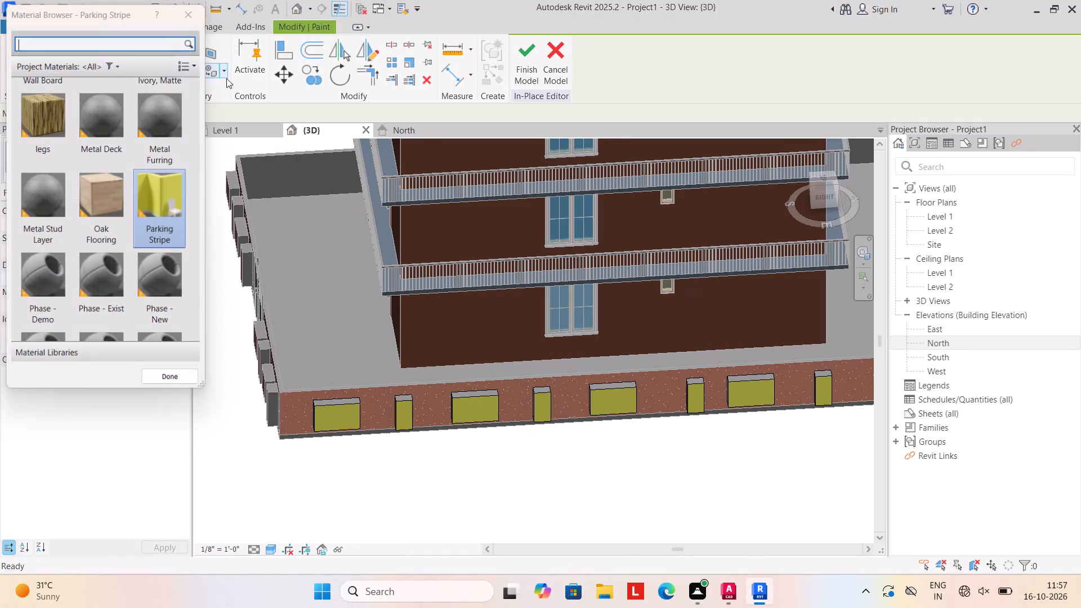
{"action": "left_click", "coordinate": [168, 186]}
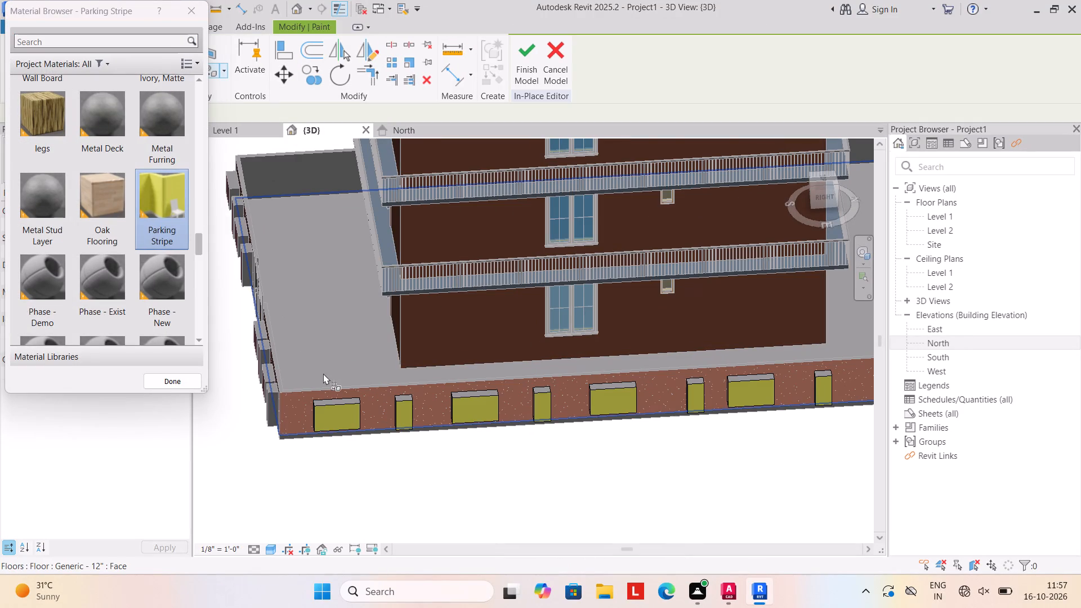
{"action": "scroll", "coordinate": [315, 371], "scroll_direction": "up", "scroll_amount": 4}
{"action": "scroll", "coordinate": [368, 445], "scroll_direction": "up", "scroll_amount": 3}
{"action": "left_click", "coordinate": [367, 410]}
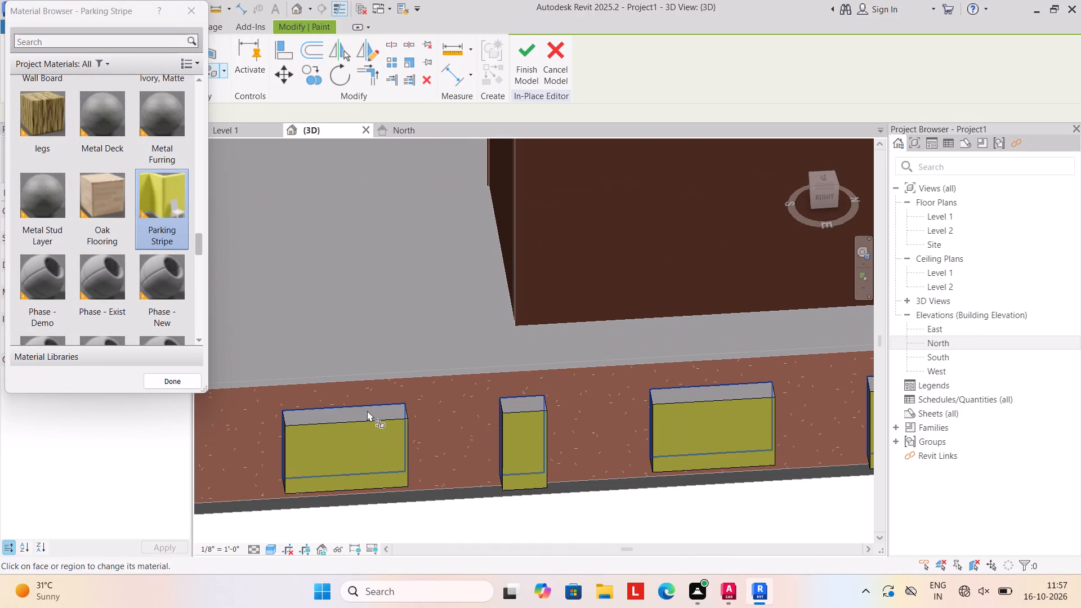
{"action": "scroll", "coordinate": [368, 410], "scroll_direction": "up", "scroll_amount": 3}
{"action": "left_click", "coordinate": [367, 413]}
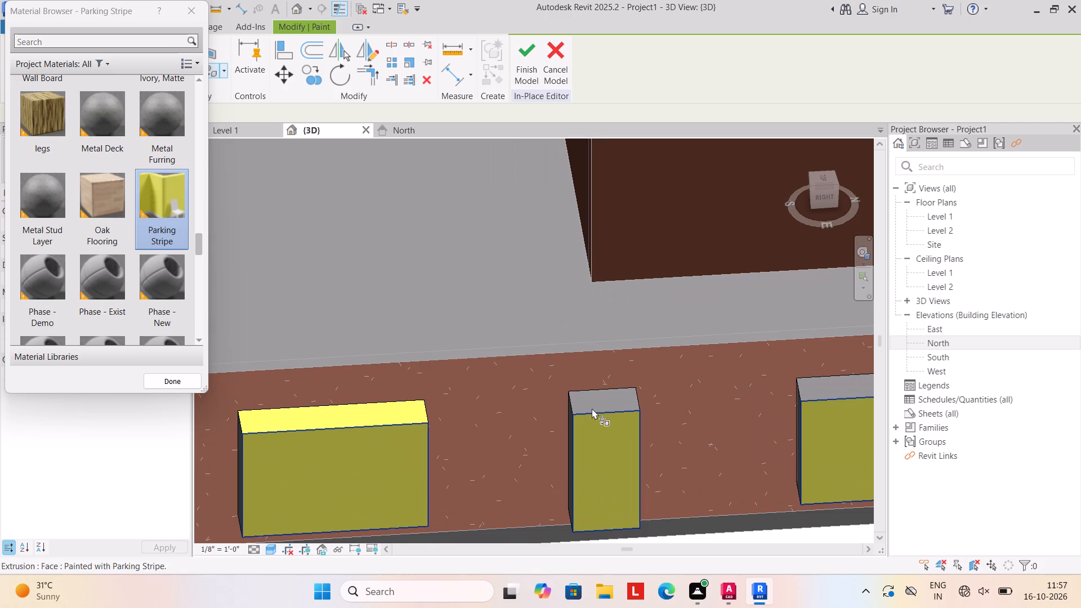
{"action": "scroll", "coordinate": [601, 404], "scroll_direction": "up", "scroll_amount": 1}
{"action": "left_click", "coordinate": [601, 404]}
{"action": "scroll", "coordinate": [601, 404], "scroll_direction": "down", "scroll_amount": 2}
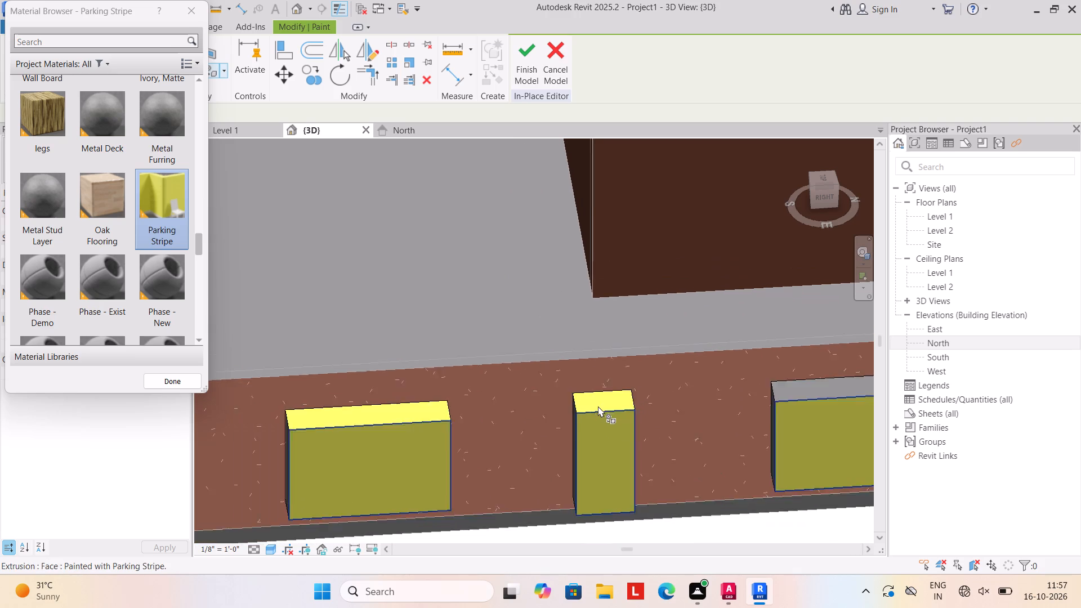
{"action": "middle_click_drag", "start_coordinate": [596, 406], "coordinate": [422, 402]}
{"action": "scroll", "coordinate": [646, 379], "scroll_direction": "up", "scroll_amount": 2}
{"action": "left_click", "coordinate": [646, 385]}
{"action": "scroll", "coordinate": [660, 395], "scroll_direction": "down", "scroll_amount": 4}
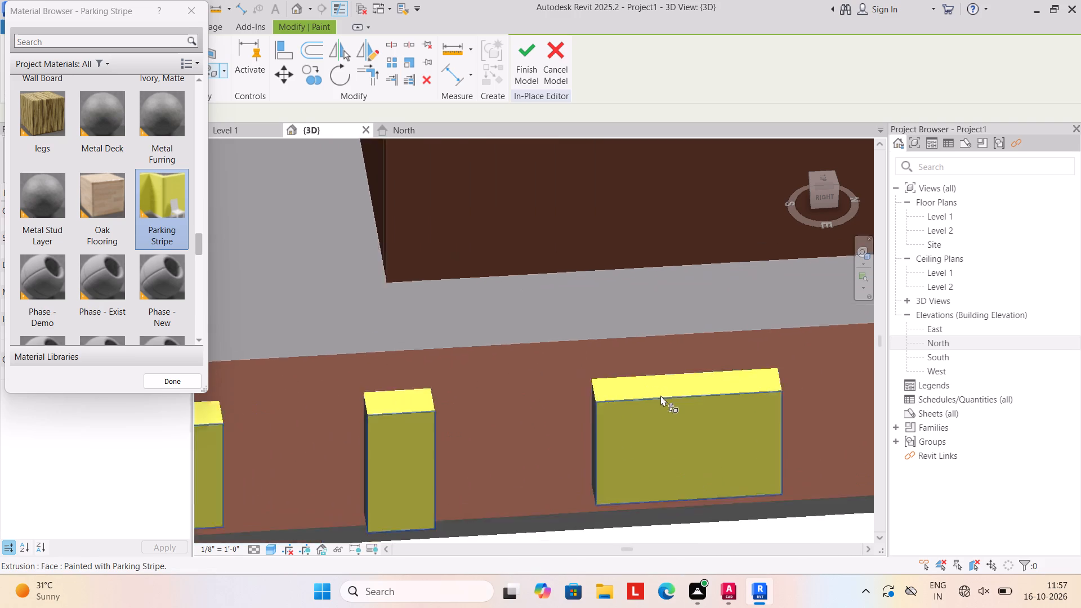
Paint the top faces of the three middle panels on the right side boundary wall Parking Stripe.
{"action": "scroll", "coordinate": [681, 402], "scroll_direction": "down", "scroll_amount": 3}
{"action": "middle_click_drag", "start_coordinate": [705, 407], "coordinate": [496, 412]}
{"action": "scroll", "coordinate": [619, 393], "scroll_direction": "up", "scroll_amount": 4}
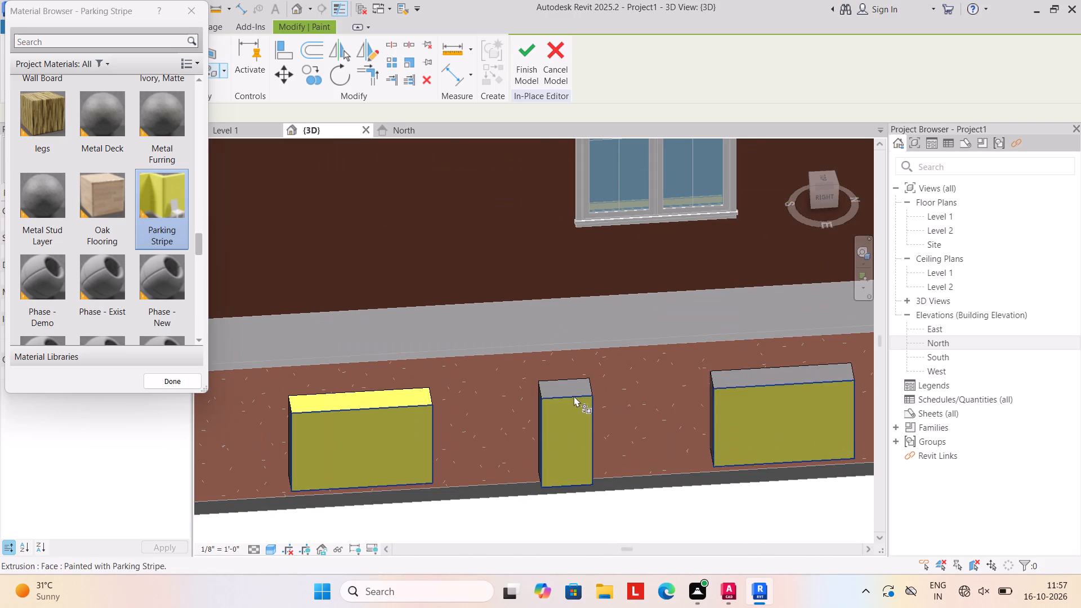
{"action": "left_click", "coordinate": [569, 385]}
{"action": "scroll", "coordinate": [553, 379], "scroll_direction": "up", "scroll_amount": 2}
{"action": "left_click", "coordinate": [559, 387]}
{"action": "scroll", "coordinate": [573, 392], "scroll_direction": "down", "scroll_amount": 2}
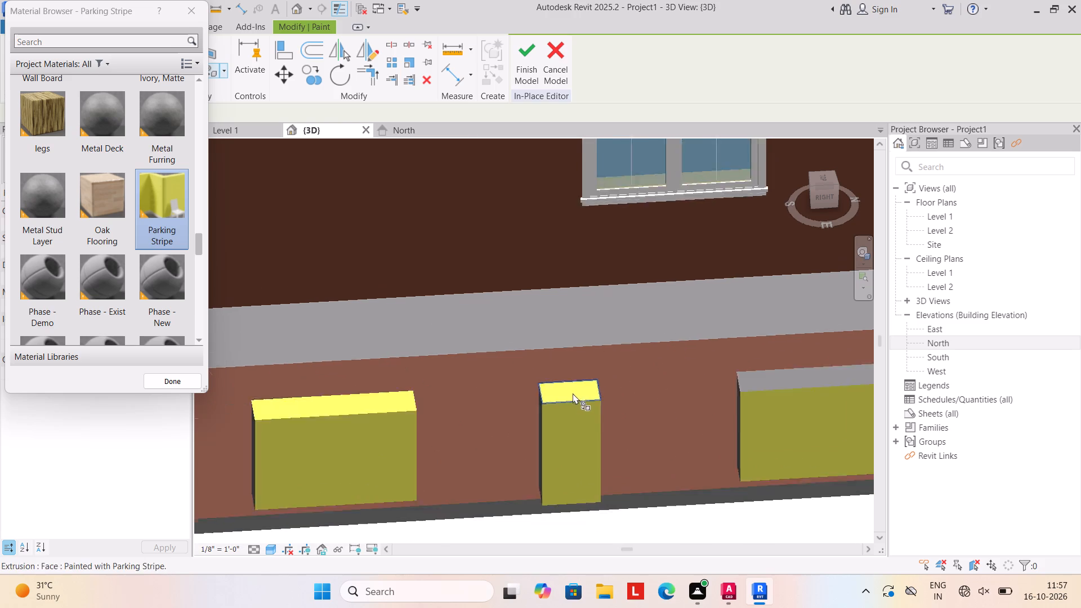
{"action": "scroll", "coordinate": [573, 393], "scroll_direction": "down", "scroll_amount": 2}
{"action": "scroll", "coordinate": [754, 379], "scroll_direction": "up", "scroll_amount": 4}
{"action": "left_click", "coordinate": [749, 382]}
{"action": "scroll", "coordinate": [749, 388], "scroll_direction": "down", "scroll_amount": 5}
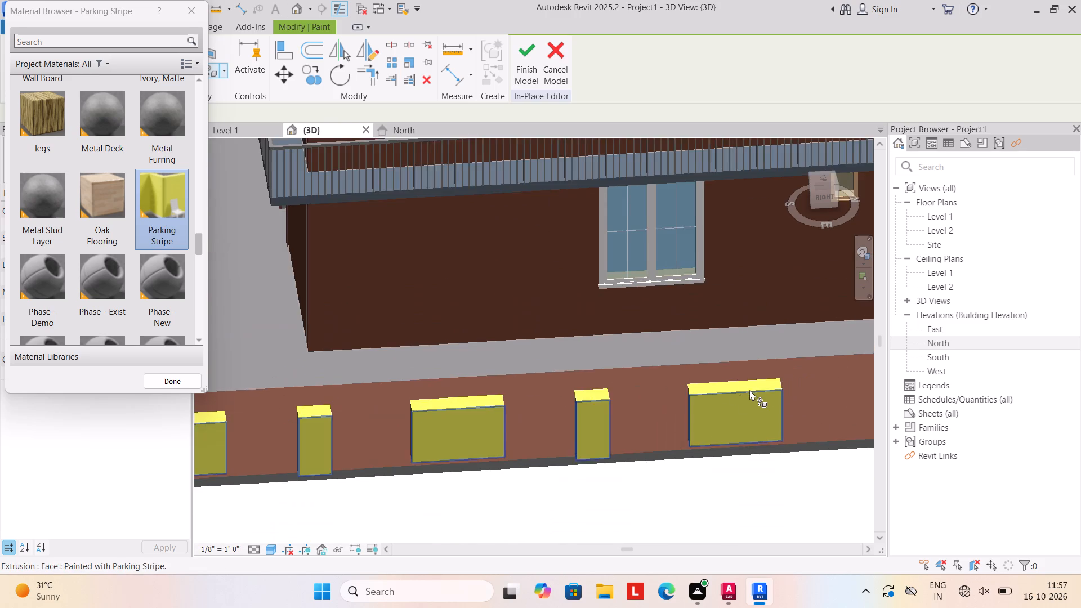
{"action": "middle_click_drag", "start_coordinate": [738, 394], "coordinate": [478, 387]}
{"action": "scroll", "coordinate": [635, 364], "scroll_direction": "up", "scroll_amount": 4}
{"action": "left_click", "coordinate": [641, 376]}
{"action": "scroll", "coordinate": [647, 383], "scroll_direction": "down", "scroll_amount": 3}
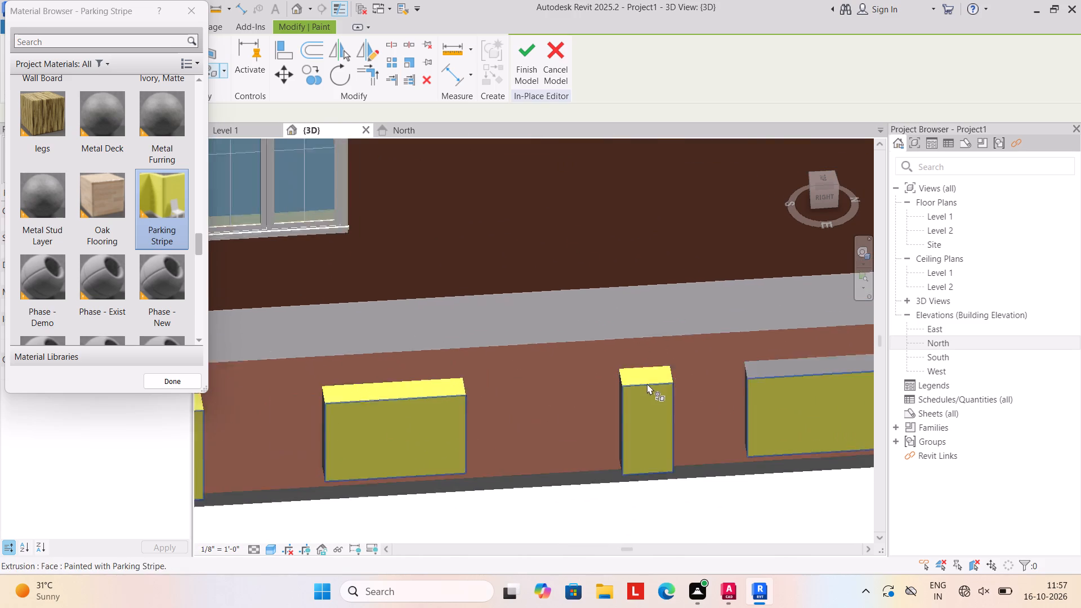
Paint the top faces of the three rear-most panels on the right side boundary wall Parking Stripe.
{"action": "middle_click_drag", "start_coordinate": [632, 384], "coordinate": [486, 372]}
{"action": "scroll", "coordinate": [636, 346], "scroll_direction": "up", "scroll_amount": 4}
{"action": "left_click", "coordinate": [636, 361]}
{"action": "left_click", "coordinate": [636, 368]}
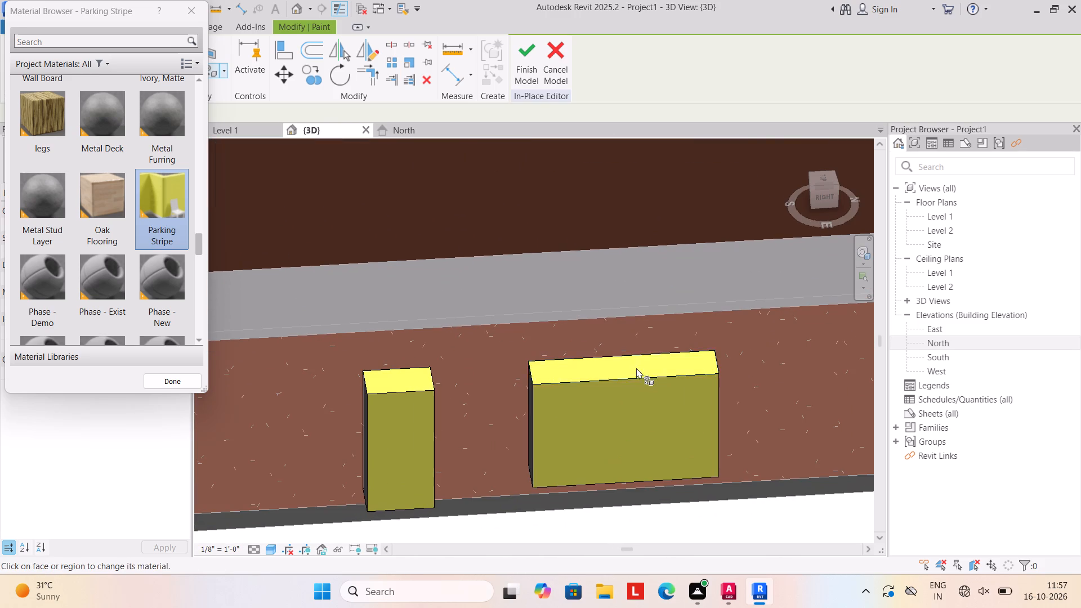
{"action": "scroll", "coordinate": [638, 370], "scroll_direction": "down", "scroll_amount": 4}
{"action": "middle_click_drag", "start_coordinate": [633, 372], "coordinate": [437, 357]}
{"action": "scroll", "coordinate": [591, 346], "scroll_direction": "up", "scroll_amount": 4}
{"action": "left_click", "coordinate": [596, 348]}
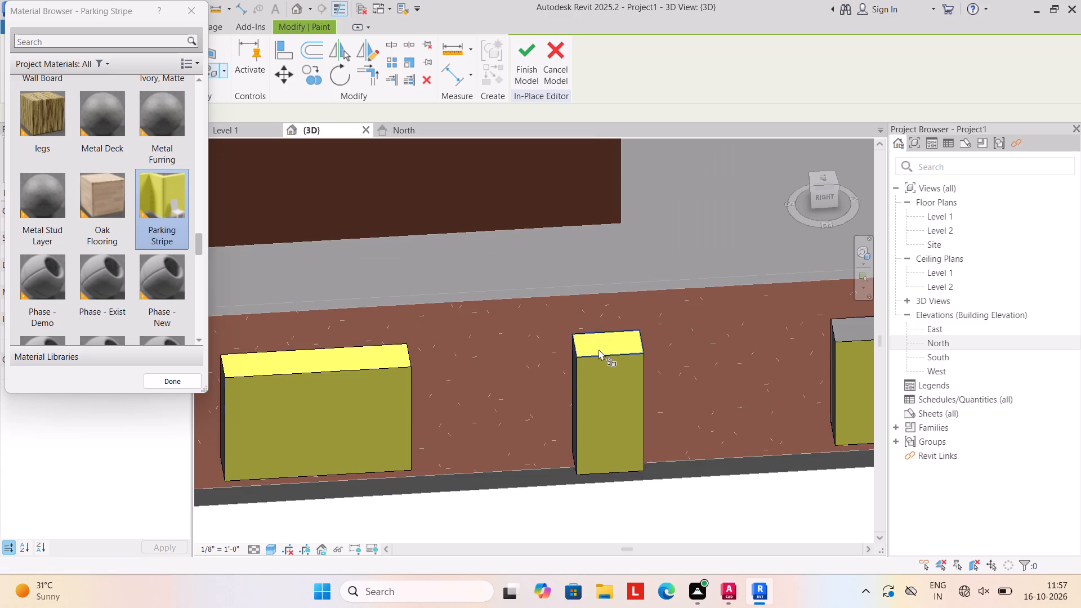
{"action": "scroll", "coordinate": [607, 356], "scroll_direction": "down", "scroll_amount": 4}
{"action": "middle_click_drag", "start_coordinate": [601, 360], "coordinate": [499, 361]}
{"action": "left_click", "coordinate": [656, 343]}
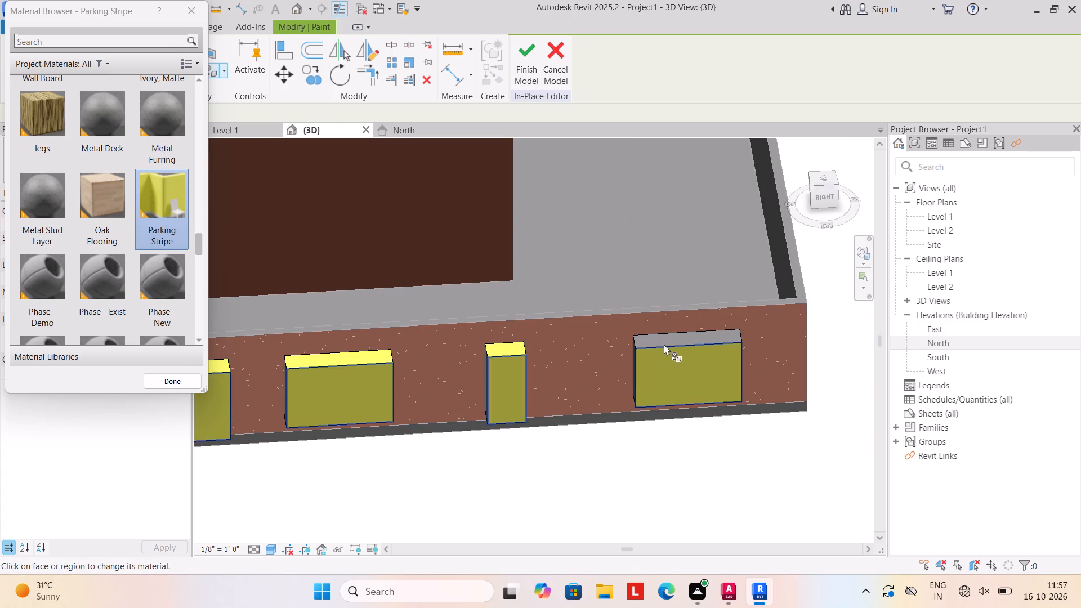
{"action": "left_click", "coordinate": [670, 342]}
{"action": "scroll", "coordinate": [685, 333], "scroll_direction": "up", "scroll_amount": 2}
{"action": "left_click", "coordinate": [685, 334]}
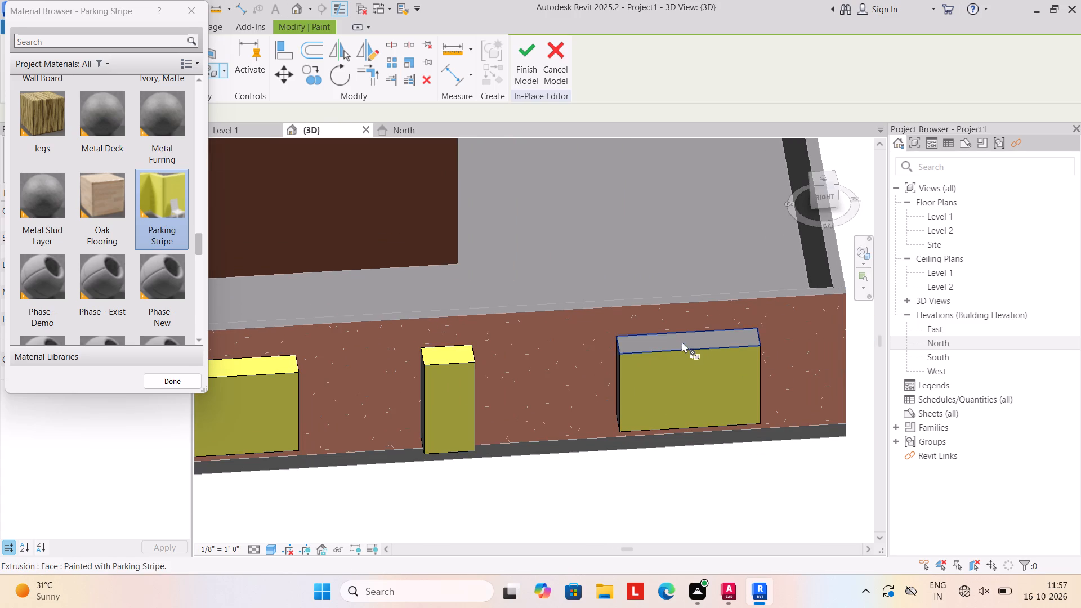
{"action": "left_click", "coordinate": [682, 342]}
{"action": "scroll", "coordinate": [679, 347], "scroll_direction": "down", "scroll_amount": 7}
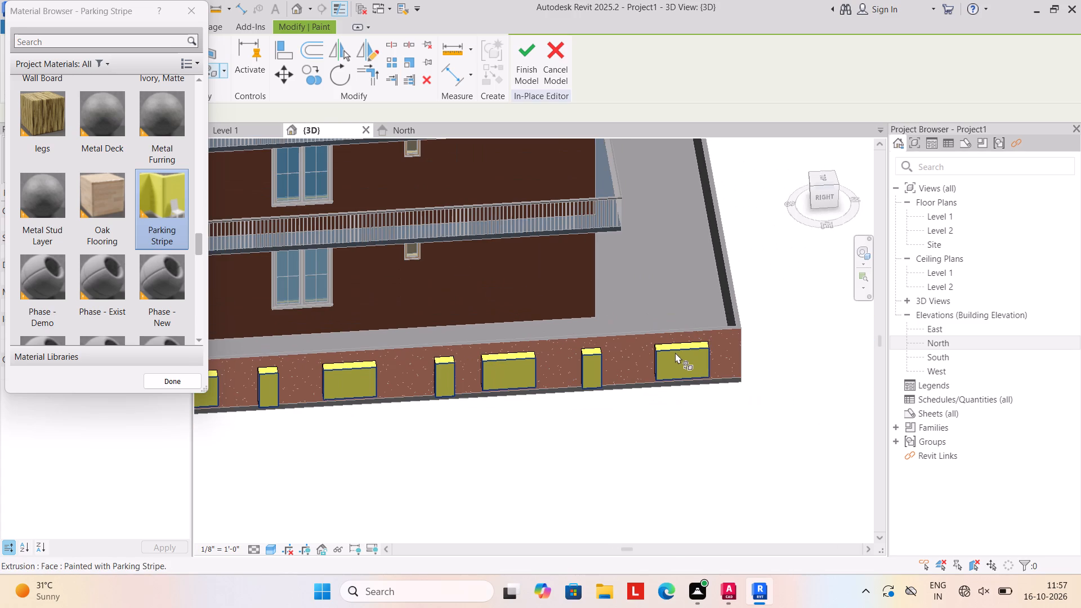
Paint the front-facing end faces of the first five right side wall panels Parking Stripe, starting at the front corner.
{"action": "scroll", "coordinate": [586, 392], "scroll_direction": "down", "scroll_amount": 3}
{"action": "middle_click_drag", "start_coordinate": [485, 406], "coordinate": [643, 395], "text": "shift"}
{"action": "scroll", "coordinate": [544, 441], "scroll_direction": "up", "scroll_amount": 8}
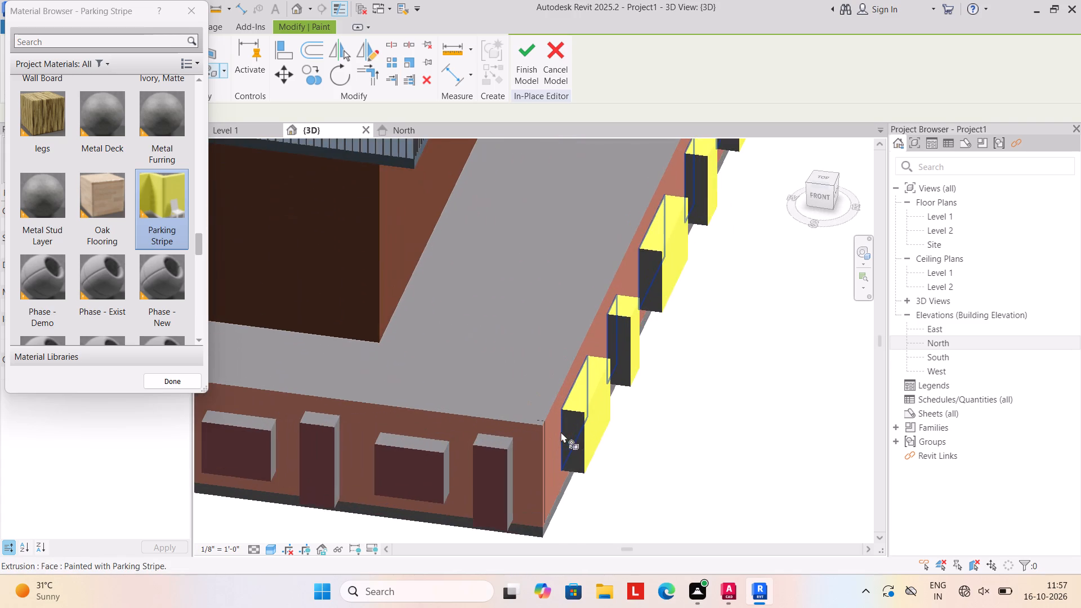
{"action": "left_click", "coordinate": [570, 448]}
{"action": "left_click", "coordinate": [628, 354]}
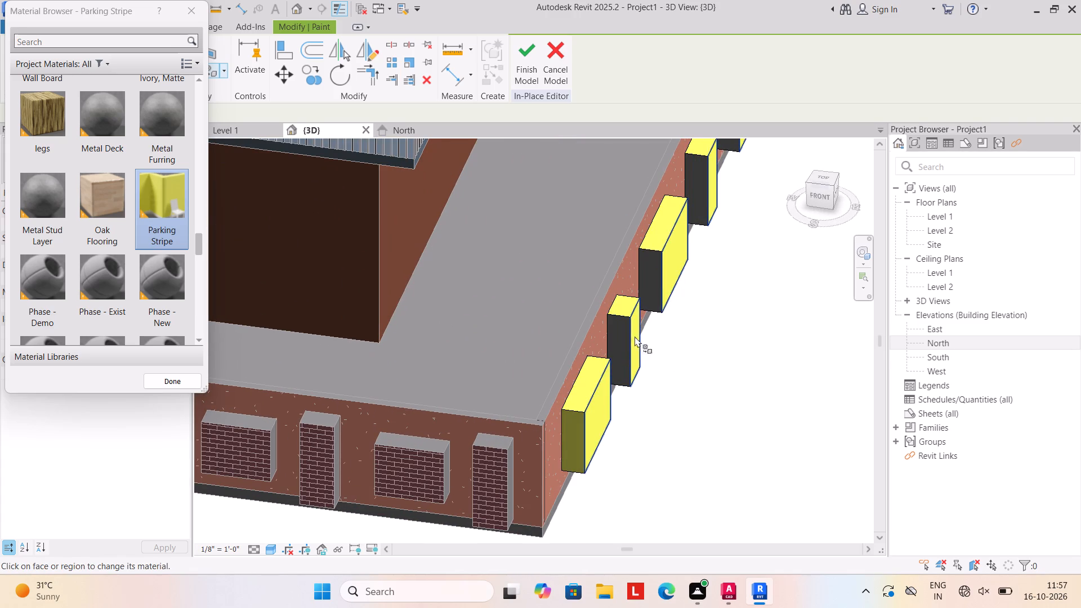
{"action": "left_click", "coordinate": [623, 346]}
{"action": "left_click", "coordinate": [650, 281]}
{"action": "middle_click_drag", "start_coordinate": [651, 281], "coordinate": [562, 390]}
{"action": "left_click", "coordinate": [611, 289]}
{"action": "left_click", "coordinate": [650, 226]}
{"action": "left_click", "coordinate": [640, 230]}
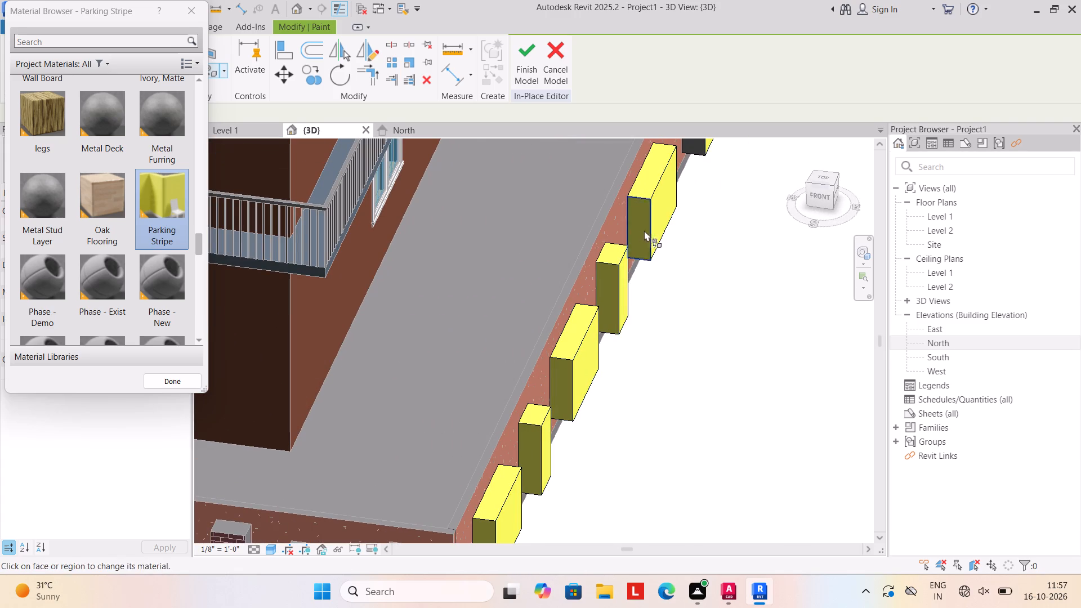
Paint the front-facing end faces of the four remaining panels toward the rear of the right side wall Parking Stripe.
{"action": "scroll", "coordinate": [654, 248], "scroll_direction": "down", "scroll_amount": 4}
{"action": "middle_click_drag", "start_coordinate": [650, 278], "coordinate": [606, 393]}
{"action": "scroll", "coordinate": [631, 289], "scroll_direction": "up", "scroll_amount": 3}
{"action": "left_click", "coordinate": [634, 285]}
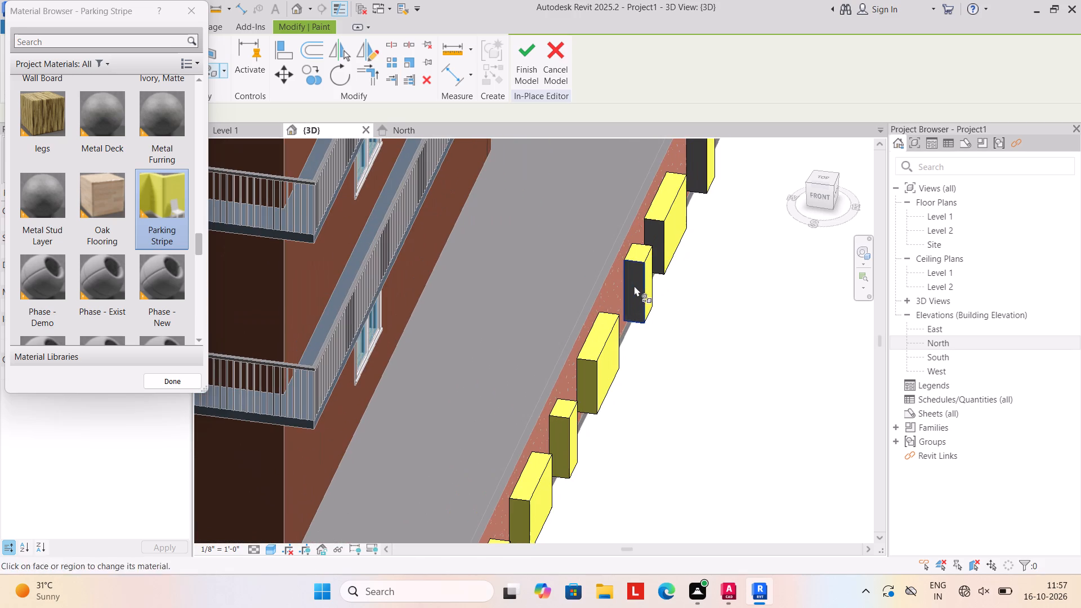
{"action": "left_click", "coordinate": [660, 234]}
{"action": "left_click", "coordinate": [657, 239]}
{"action": "scroll", "coordinate": [662, 243], "scroll_direction": "down", "scroll_amount": 3}
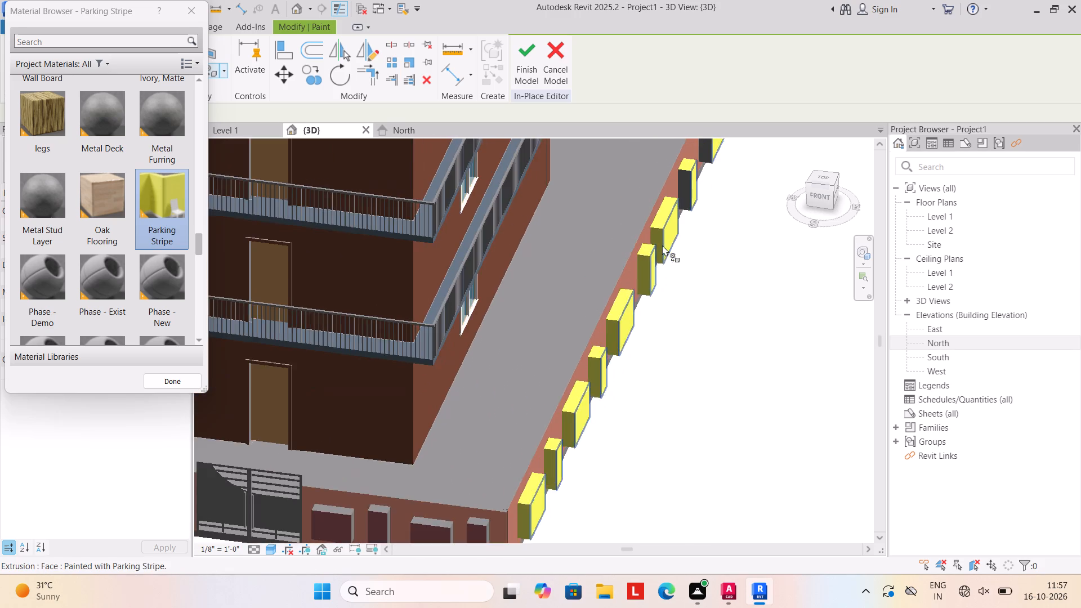
{"action": "middle_click_drag", "start_coordinate": [662, 274], "coordinate": [662, 339]}
{"action": "scroll", "coordinate": [683, 254], "scroll_direction": "up", "scroll_amount": 3}
{"action": "left_click", "coordinate": [685, 253]}
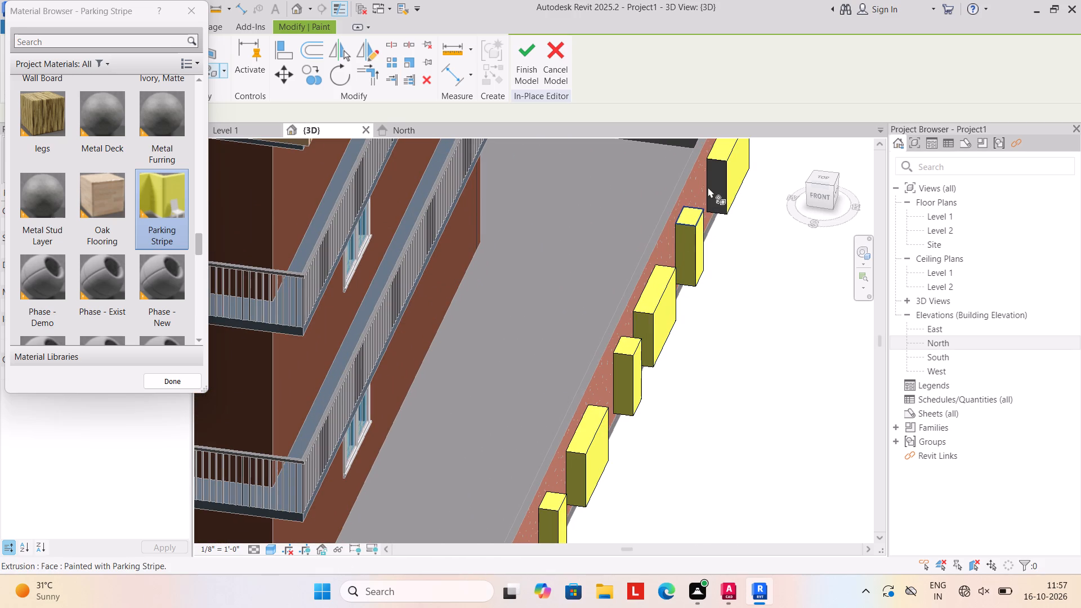
{"action": "left_click", "coordinate": [713, 181]}
{"action": "left_click", "coordinate": [717, 197]}
Paint the rear-facing end faces of the four right side wall panels nearest the back corner Parking Stripe.
{"action": "scroll", "coordinate": [719, 254], "scroll_direction": "down", "scroll_amount": 5}
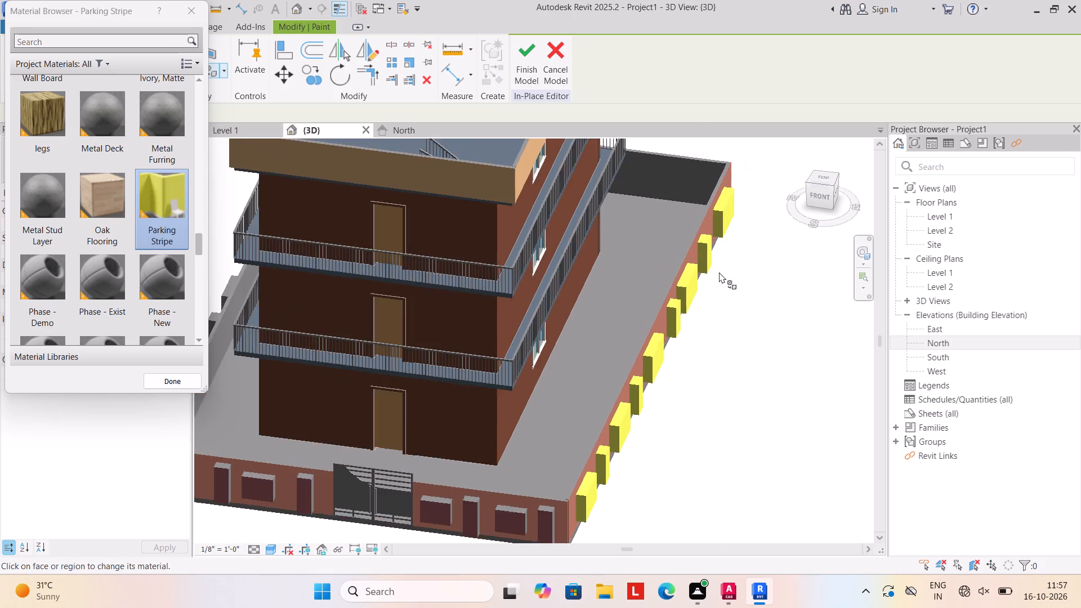
{"action": "scroll", "coordinate": [718, 275], "scroll_direction": "down", "scroll_amount": 5}
{"action": "middle_click_drag", "start_coordinate": [722, 336], "coordinate": [564, 338], "text": "shift"}
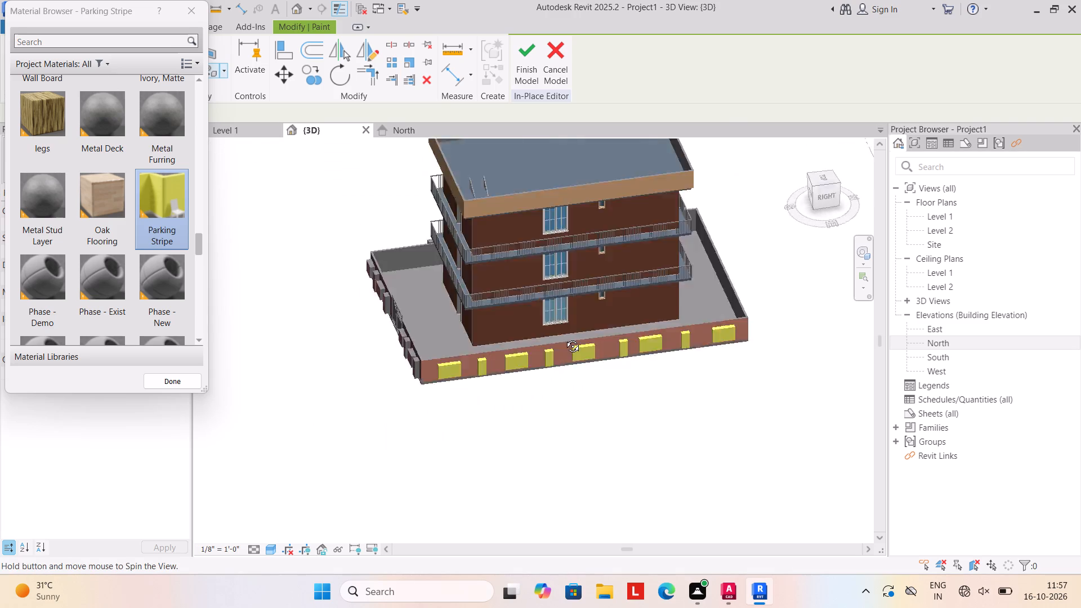
{"action": "middle_click_drag", "start_coordinate": [564, 338], "coordinate": [350, 310], "text": "shift"}
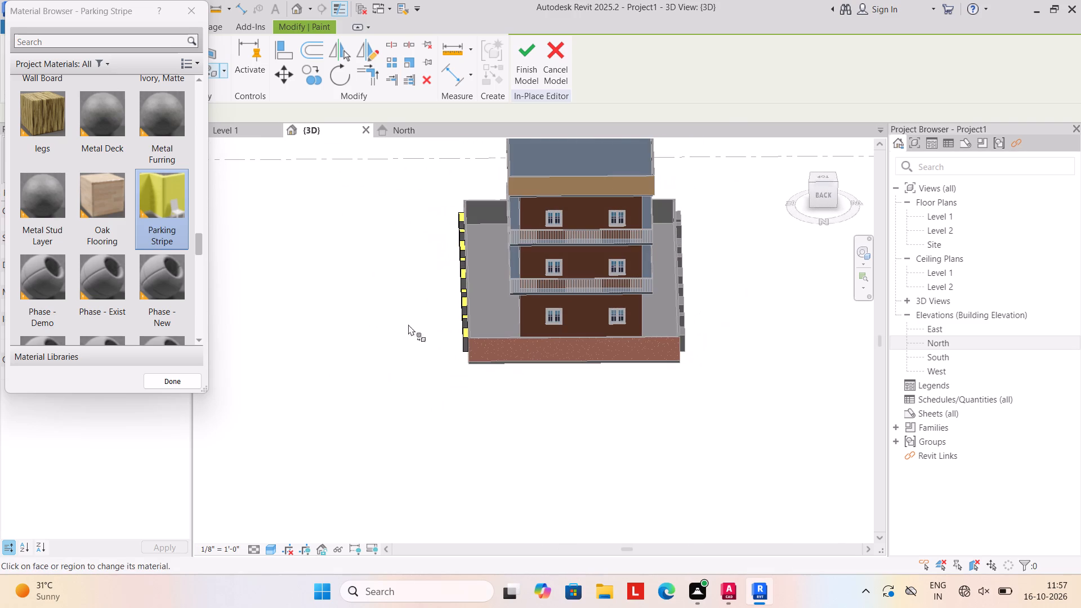
{"action": "scroll", "coordinate": [479, 341], "scroll_direction": "up", "scroll_amount": 8}
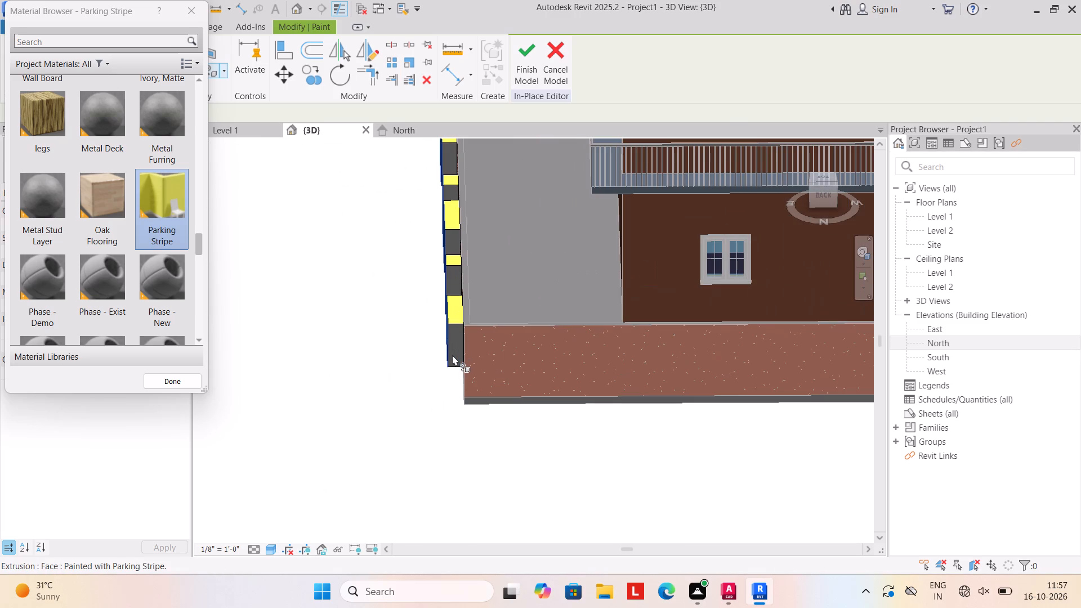
{"action": "left_click", "coordinate": [452, 351]}
{"action": "scroll", "coordinate": [452, 348], "scroll_direction": "up", "scroll_amount": 3}
{"action": "left_click", "coordinate": [452, 351]}
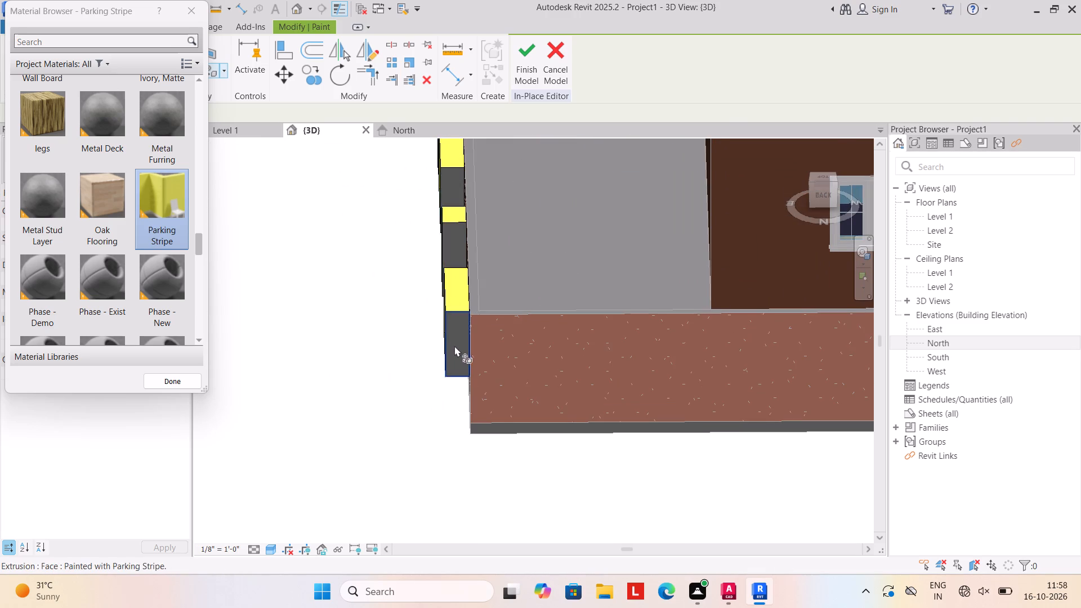
{"action": "scroll", "coordinate": [458, 342], "scroll_direction": "up", "scroll_amount": 3}
{"action": "left_click", "coordinate": [450, 359]}
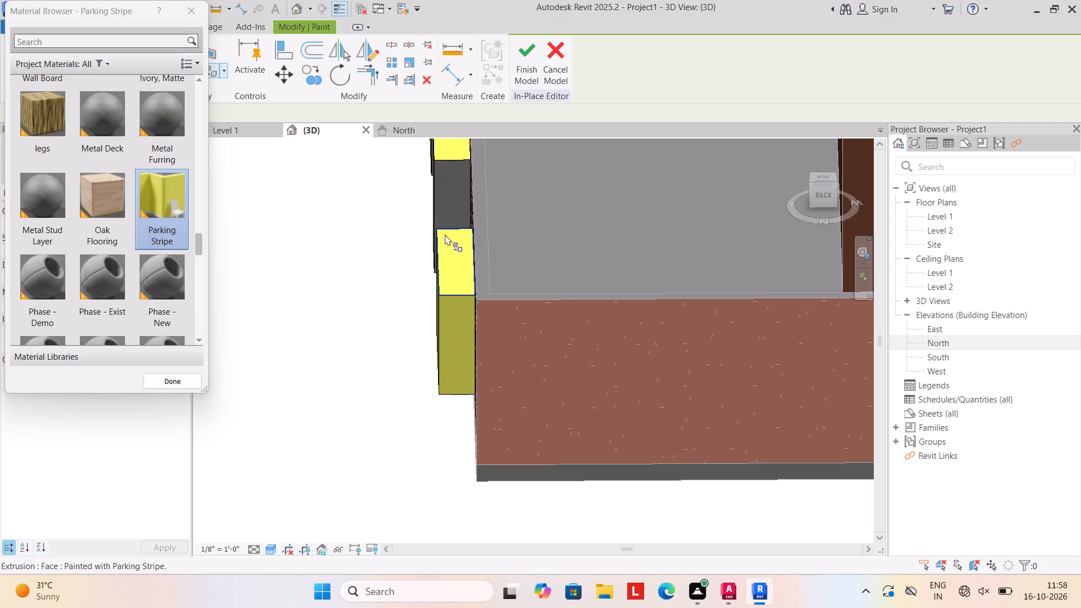
{"action": "left_click", "coordinate": [457, 200]}
{"action": "scroll", "coordinate": [452, 245], "scroll_direction": "down", "scroll_amount": 5}
{"action": "middle_click_drag", "start_coordinate": [465, 266], "coordinate": [539, 342]}
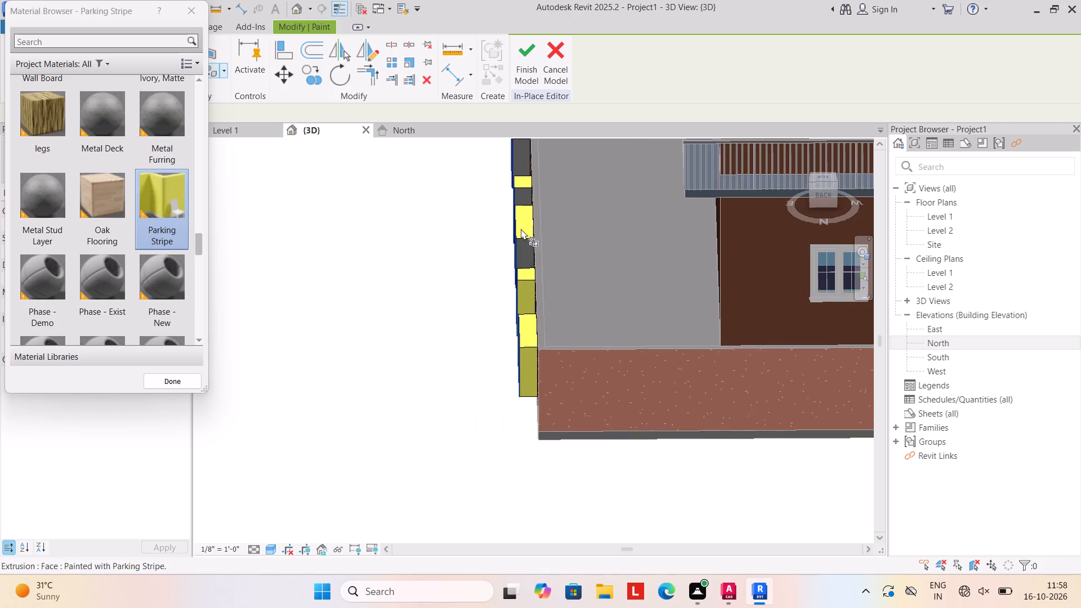
{"action": "scroll", "coordinate": [520, 227], "scroll_direction": "up", "scroll_amount": 4}
{"action": "left_click", "coordinate": [529, 265]}
{"action": "left_click", "coordinate": [519, 167]}
Paint the rear-facing end faces of the next two right side wall panels toward the front Parking Stripe.
{"action": "scroll", "coordinate": [498, 227], "scroll_direction": "down", "scroll_amount": 4}
{"action": "middle_click_drag", "start_coordinate": [497, 244], "coordinate": [517, 352]}
{"action": "left_click", "coordinate": [531, 259]}
{"action": "left_click", "coordinate": [534, 197]}
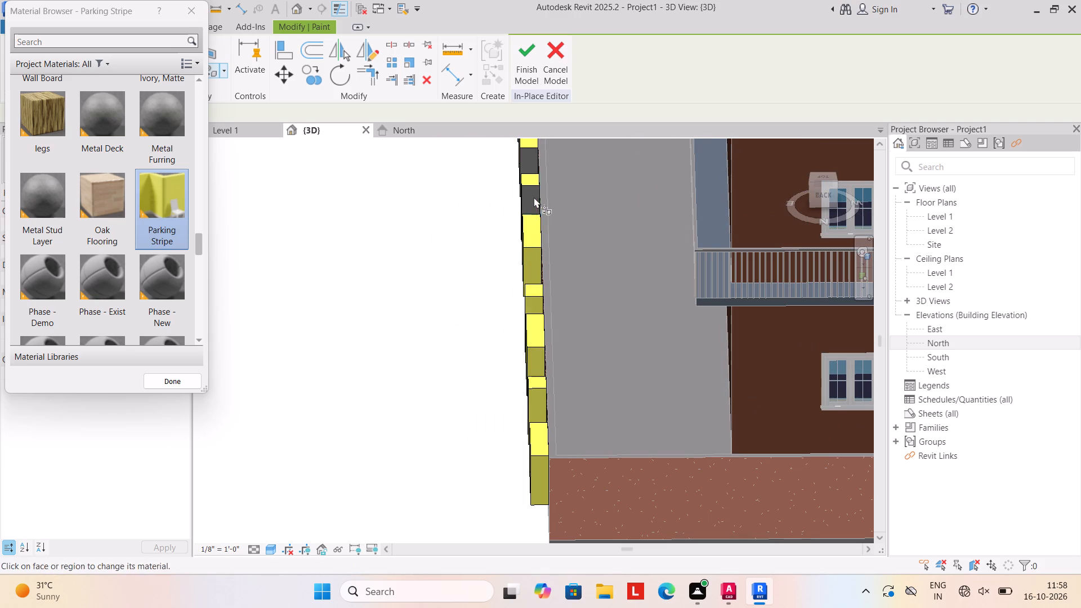
{"action": "left_click", "coordinate": [521, 211]}
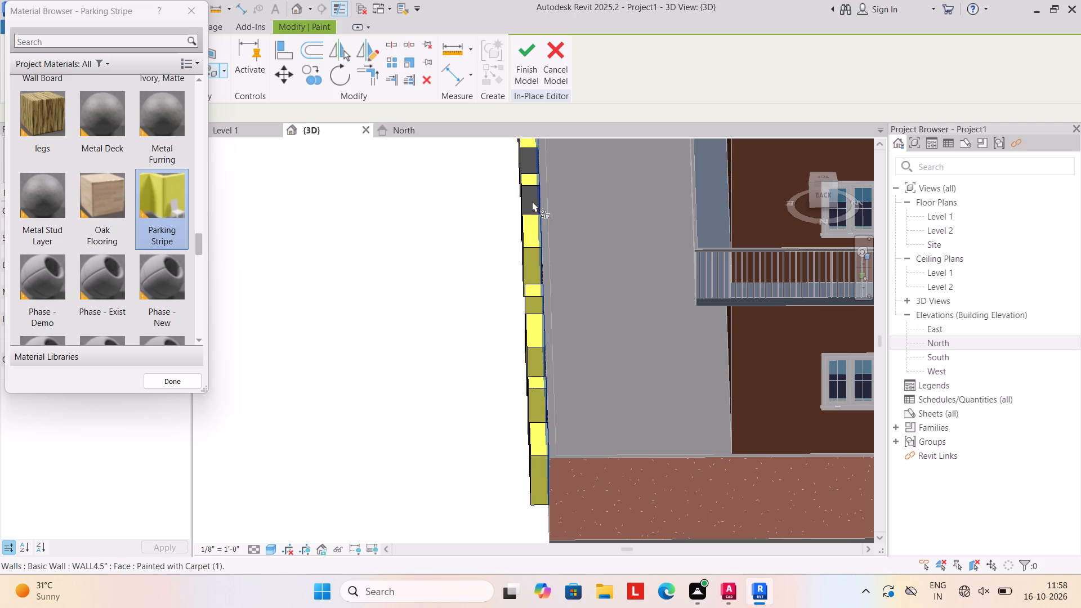
{"action": "left_click", "coordinate": [523, 194]}
{"action": "left_click", "coordinate": [525, 189]}
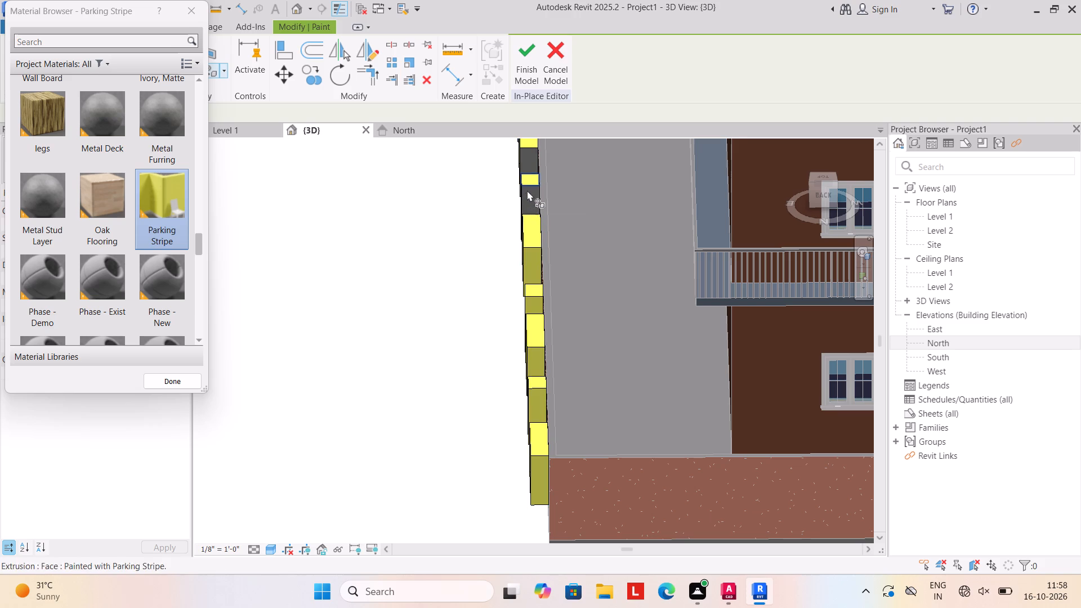
{"action": "left_click", "coordinate": [527, 190]}
{"action": "middle_click_drag", "start_coordinate": [512, 189], "coordinate": [530, 289]}
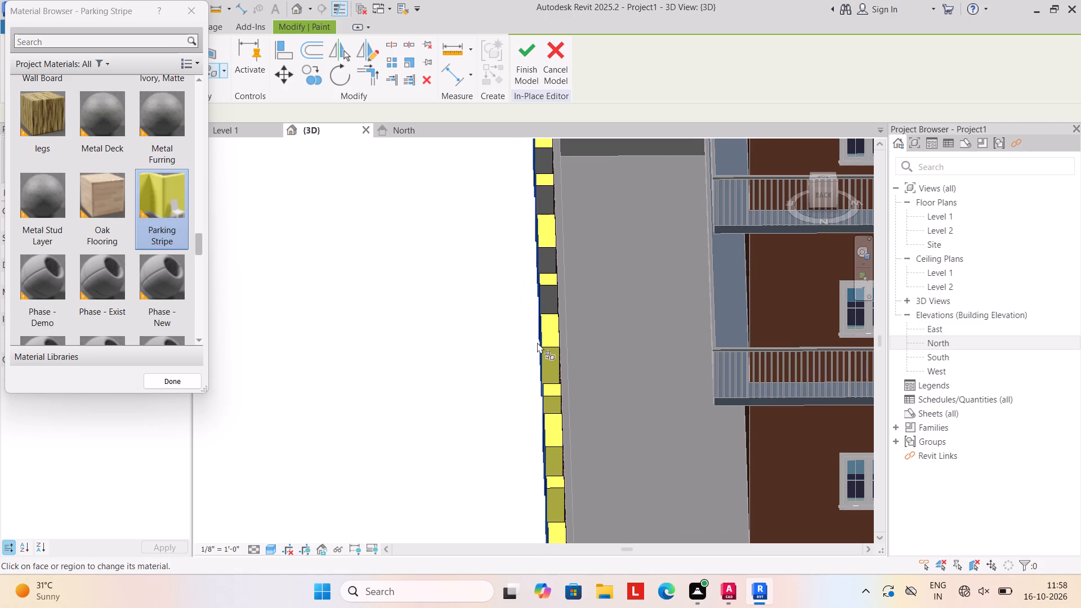
{"action": "scroll", "coordinate": [541, 365], "scroll_direction": "up", "scroll_amount": 5}
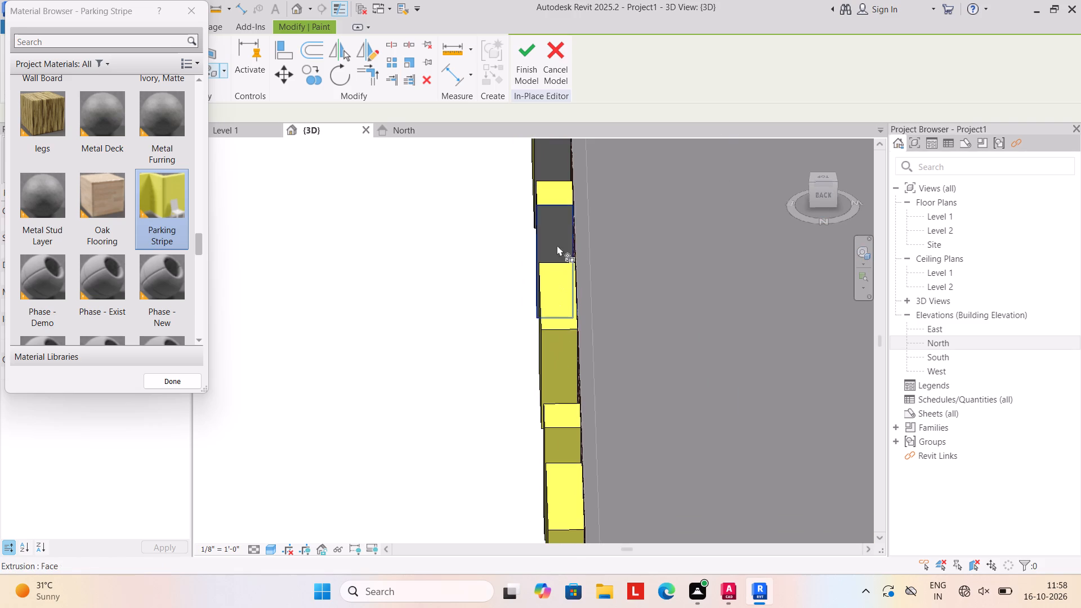
{"action": "left_click", "coordinate": [559, 227]}
Paint the rear-facing end faces of the last three right side wall panels near the front corner Parking Stripe and finish the in-place model.
{"action": "scroll", "coordinate": [546, 254], "scroll_direction": "down", "scroll_amount": 4}
{"action": "middle_click_drag", "start_coordinate": [549, 278], "coordinate": [560, 350]}
{"action": "scroll", "coordinate": [557, 272], "scroll_direction": "up", "scroll_amount": 4}
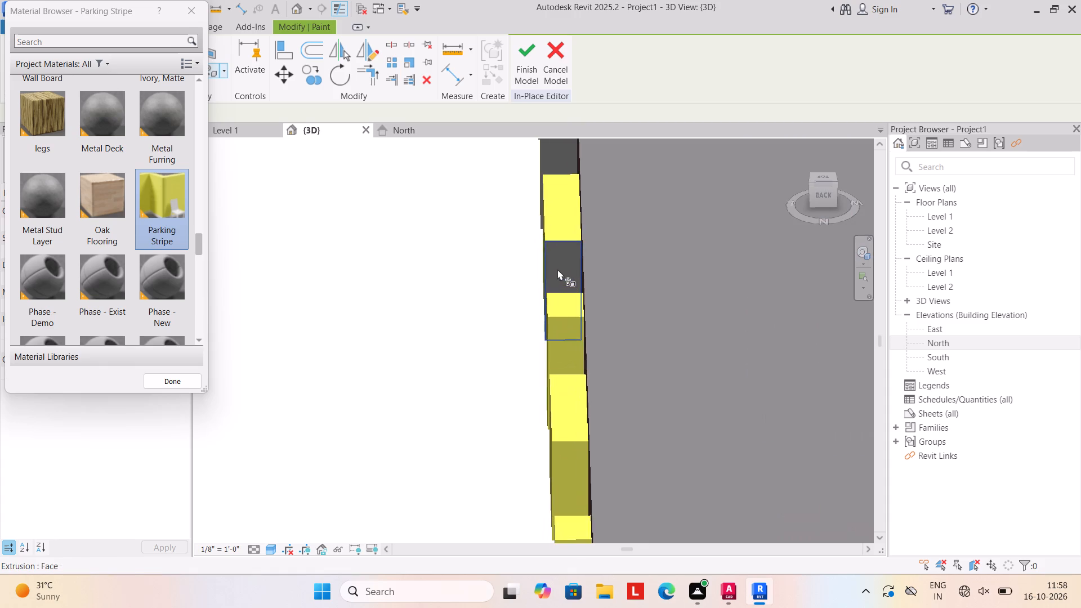
{"action": "left_click", "coordinate": [561, 265]}
{"action": "scroll", "coordinate": [561, 271], "scroll_direction": "down", "scroll_amount": 4}
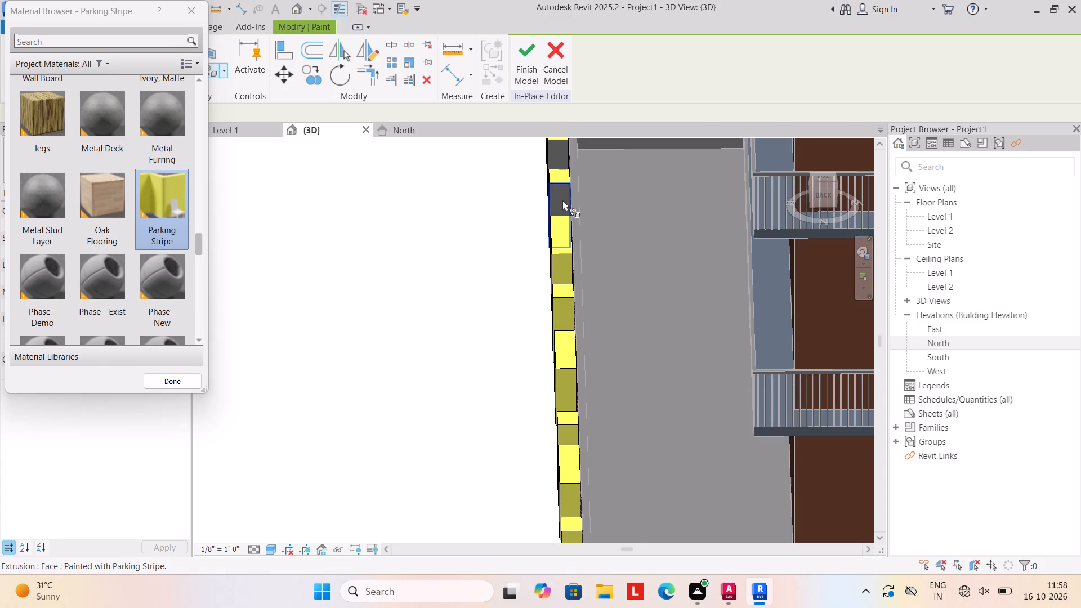
{"action": "left_click", "coordinate": [561, 200]}
{"action": "scroll", "coordinate": [548, 246], "scroll_direction": "down", "scroll_amount": 3}
{"action": "middle_click_drag", "start_coordinate": [548, 267], "coordinate": [555, 334]}
{"action": "scroll", "coordinate": [556, 257], "scroll_direction": "up", "scroll_amount": 9}
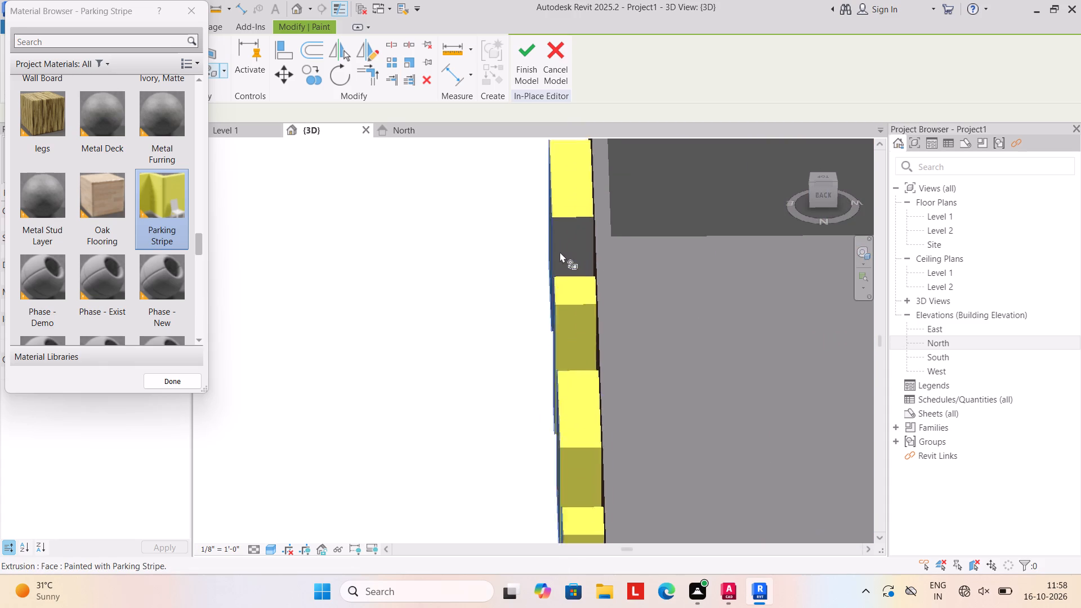
{"action": "left_click", "coordinate": [566, 252]}
{"action": "left_click", "coordinate": [523, 50]}
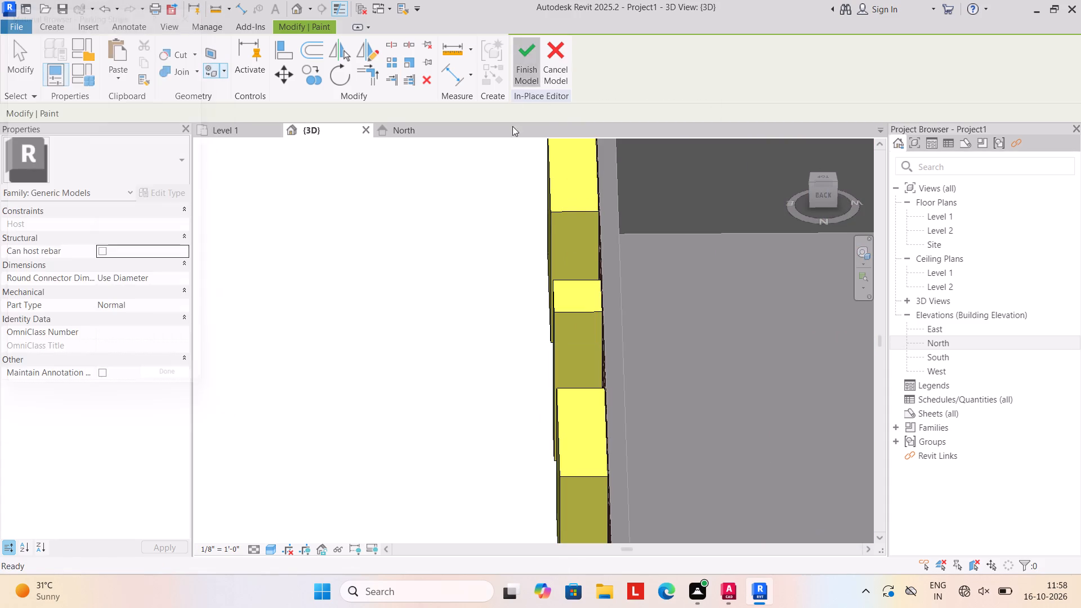
Open the front boundary wall panels left of the gate for in-place editing and browse the Paint materials for their finish.
{"action": "scroll", "coordinate": [495, 309], "scroll_direction": "down", "scroll_amount": 16}
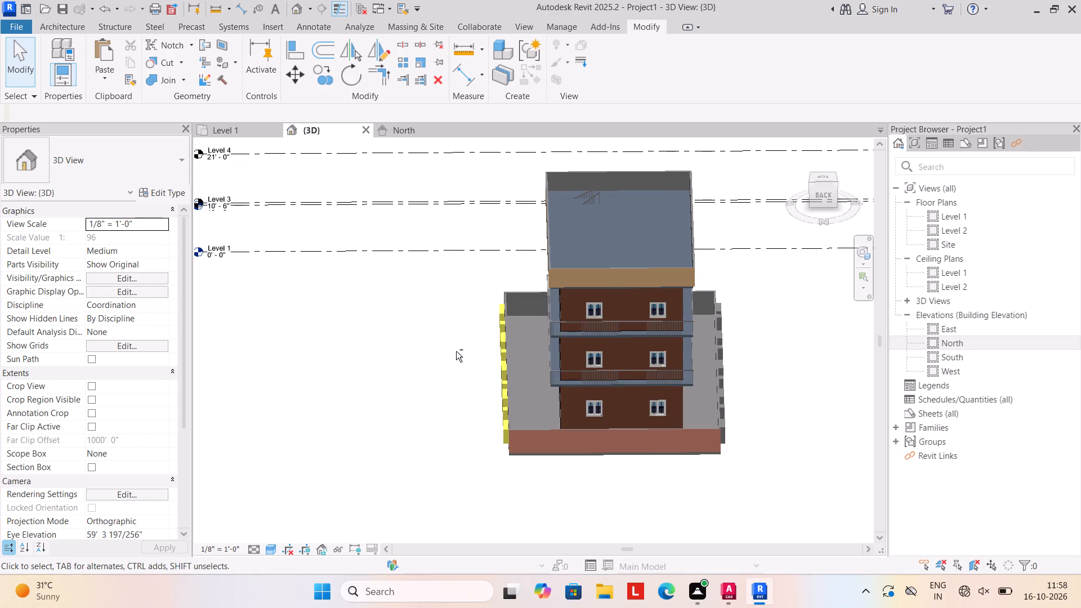
{"action": "middle_click_drag", "start_coordinate": [456, 353], "coordinate": [740, 376], "text": "shift"}
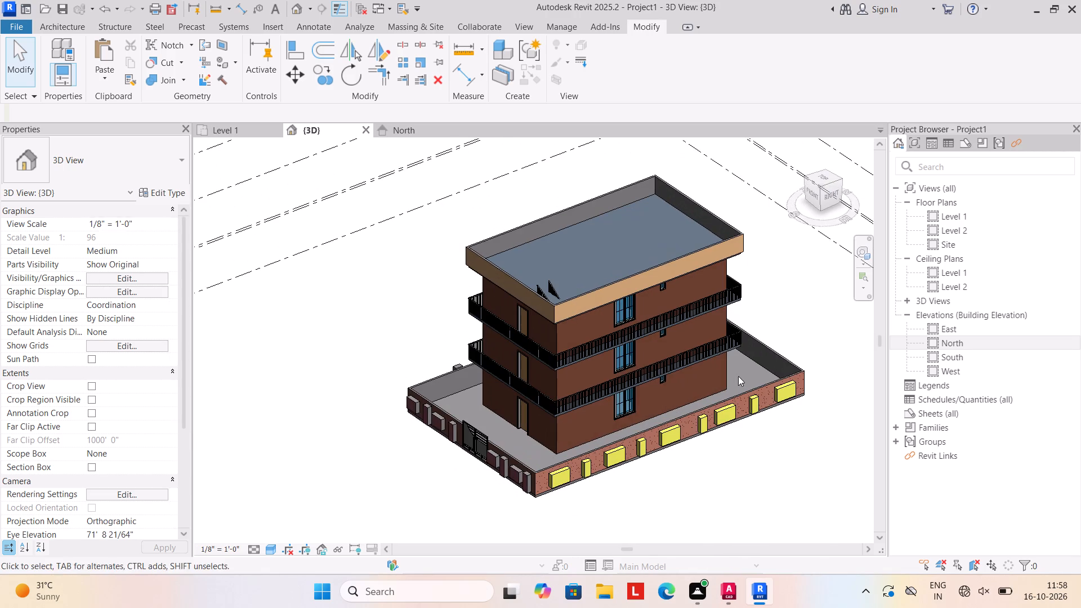
{"action": "middle_click_drag", "start_coordinate": [611, 421], "coordinate": [698, 413]}
{"action": "middle_click_drag", "start_coordinate": [647, 408], "coordinate": [667, 408], "text": "shift"}
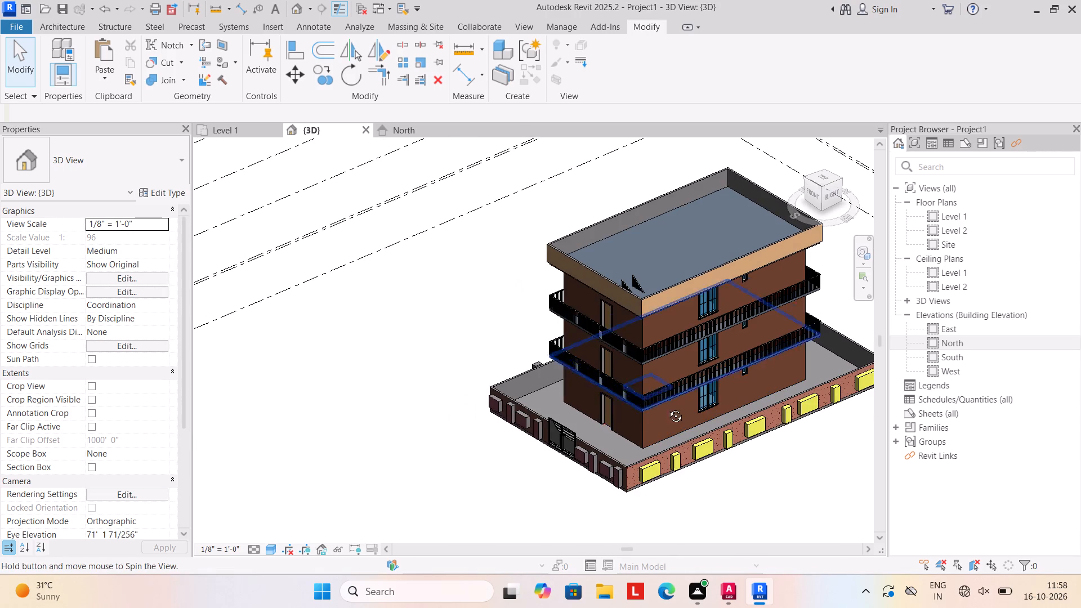
{"action": "middle_click_drag", "start_coordinate": [667, 408], "coordinate": [729, 399], "text": "shift"}
{"action": "middle_click_drag", "start_coordinate": [698, 375], "coordinate": [534, 350]}
{"action": "middle_click_drag", "start_coordinate": [562, 388], "coordinate": [598, 360], "text": "shift"}
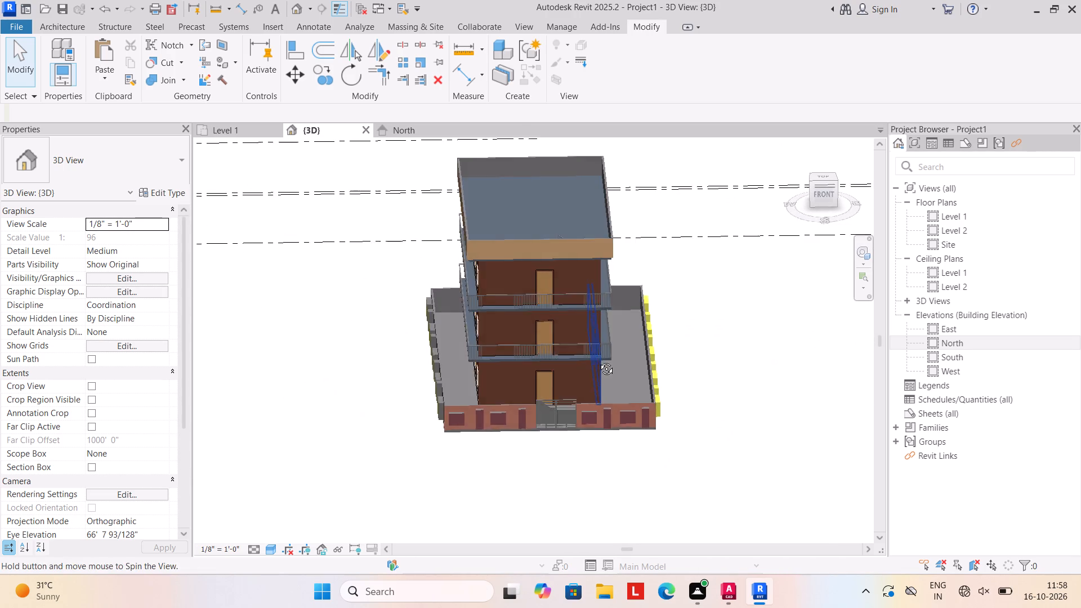
{"action": "middle_click_drag", "start_coordinate": [598, 360], "coordinate": [598, 361], "text": "shift"}
{"action": "left_click", "coordinate": [499, 417]}
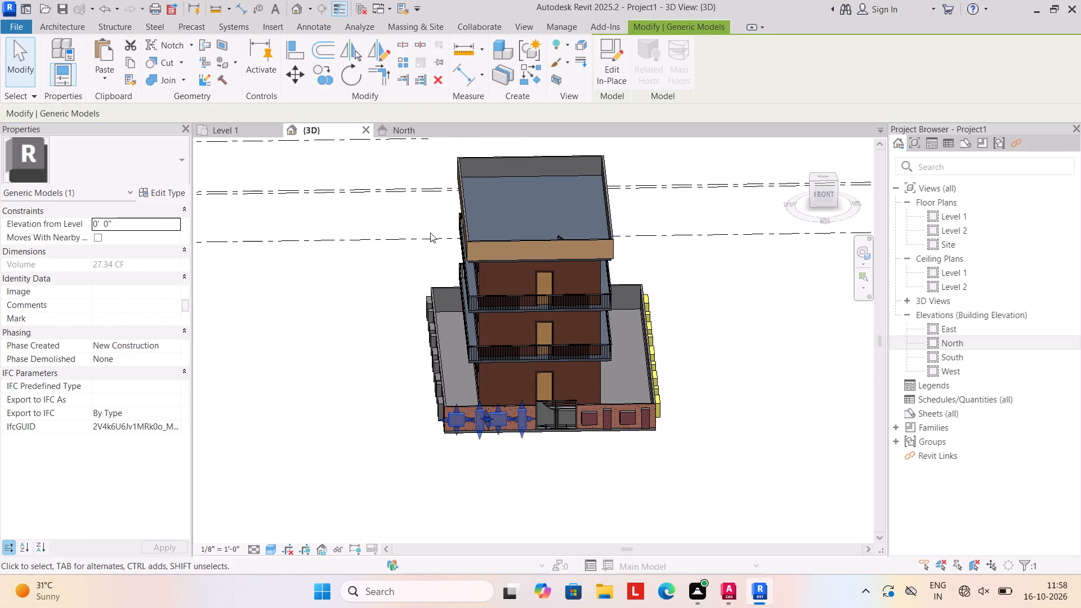
{"action": "left_click", "coordinate": [611, 78]}
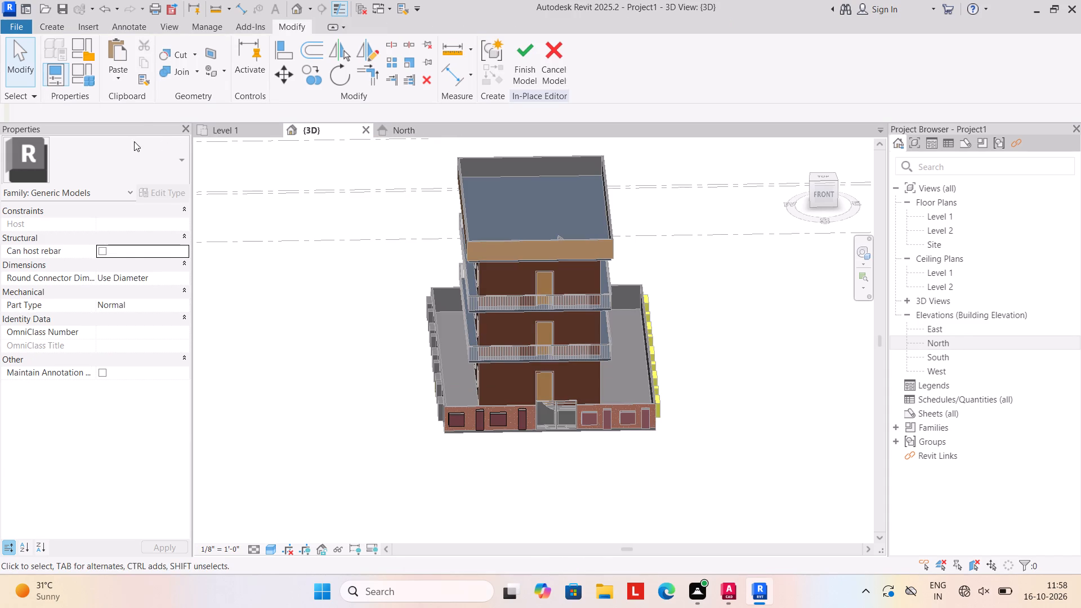
{"action": "left_click", "coordinate": [227, 68]}
{"action": "left_click", "coordinate": [233, 87]}
{"action": "scroll", "coordinate": [153, 233], "scroll_direction": "down", "scroll_amount": 4}
{"action": "scroll", "coordinate": [153, 238], "scroll_direction": "up", "scroll_amount": 8}
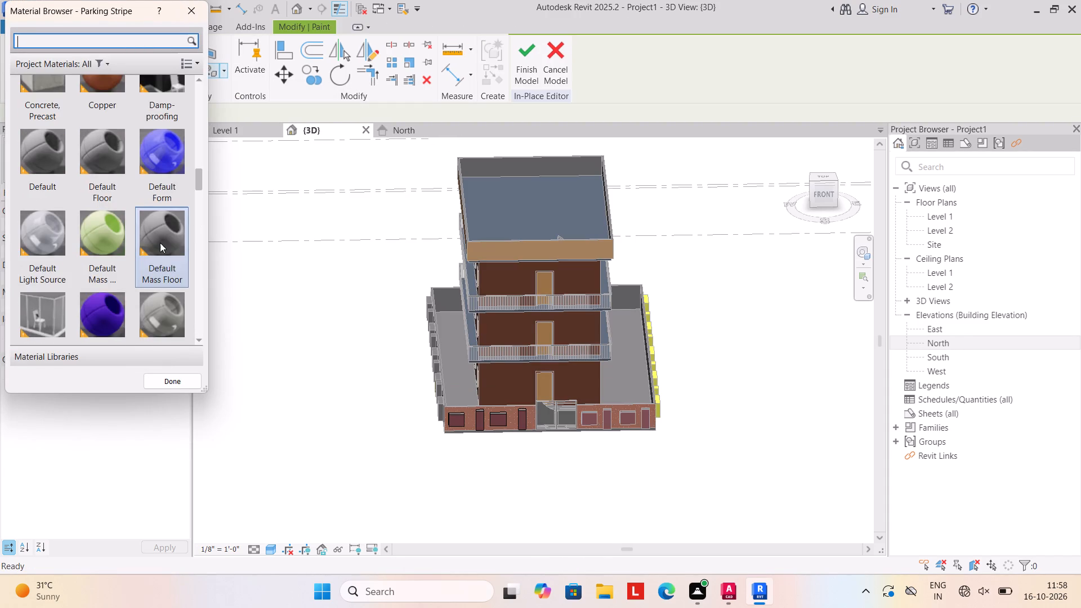
{"action": "scroll", "coordinate": [160, 243], "scroll_direction": "up", "scroll_amount": 12}
{"action": "scroll", "coordinate": [158, 243], "scroll_direction": "down", "scroll_amount": 3}
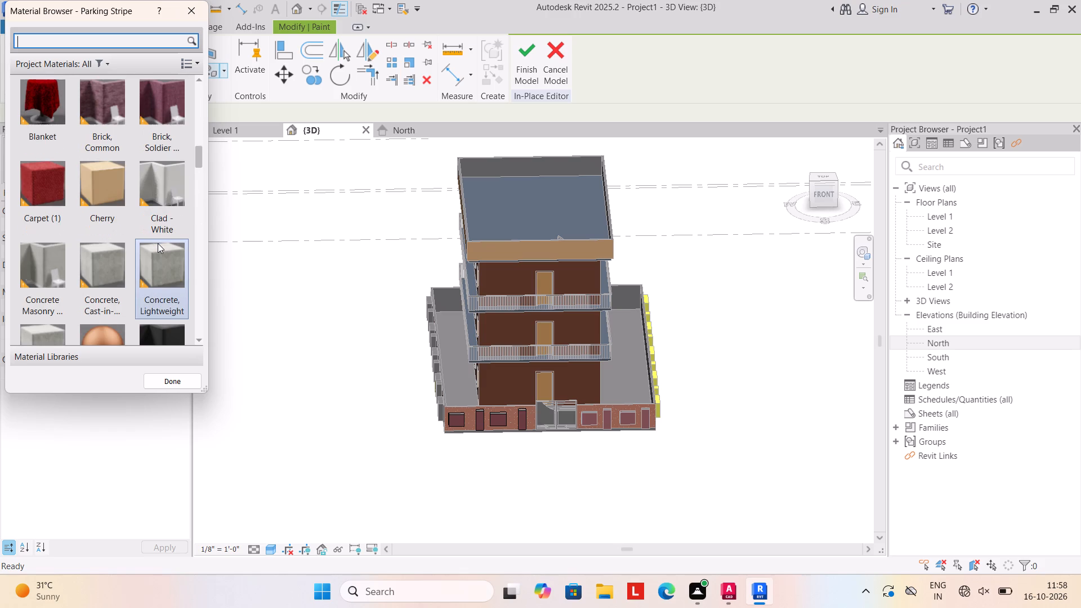
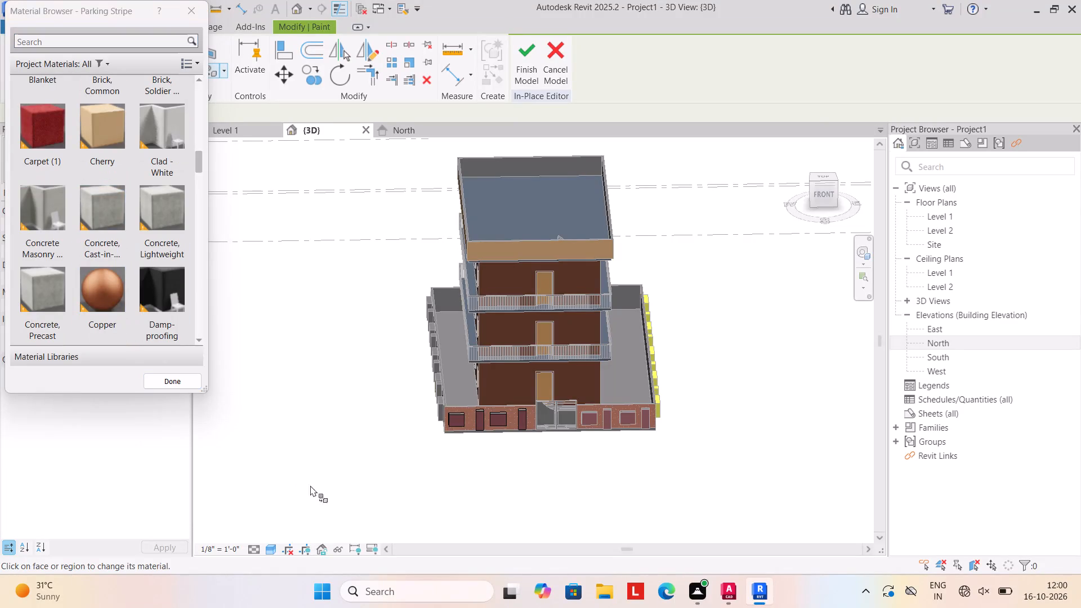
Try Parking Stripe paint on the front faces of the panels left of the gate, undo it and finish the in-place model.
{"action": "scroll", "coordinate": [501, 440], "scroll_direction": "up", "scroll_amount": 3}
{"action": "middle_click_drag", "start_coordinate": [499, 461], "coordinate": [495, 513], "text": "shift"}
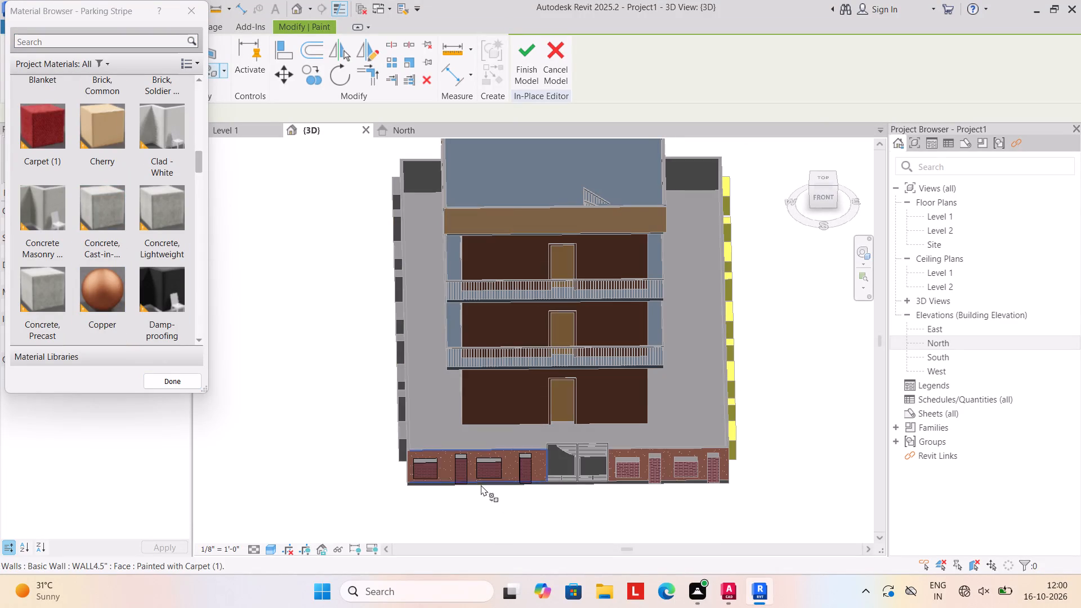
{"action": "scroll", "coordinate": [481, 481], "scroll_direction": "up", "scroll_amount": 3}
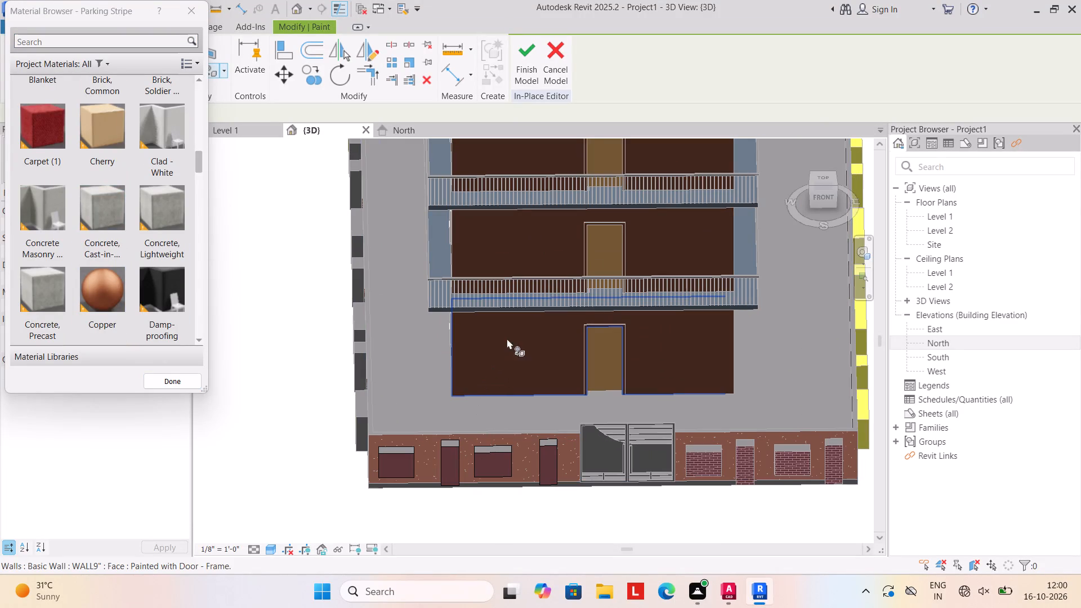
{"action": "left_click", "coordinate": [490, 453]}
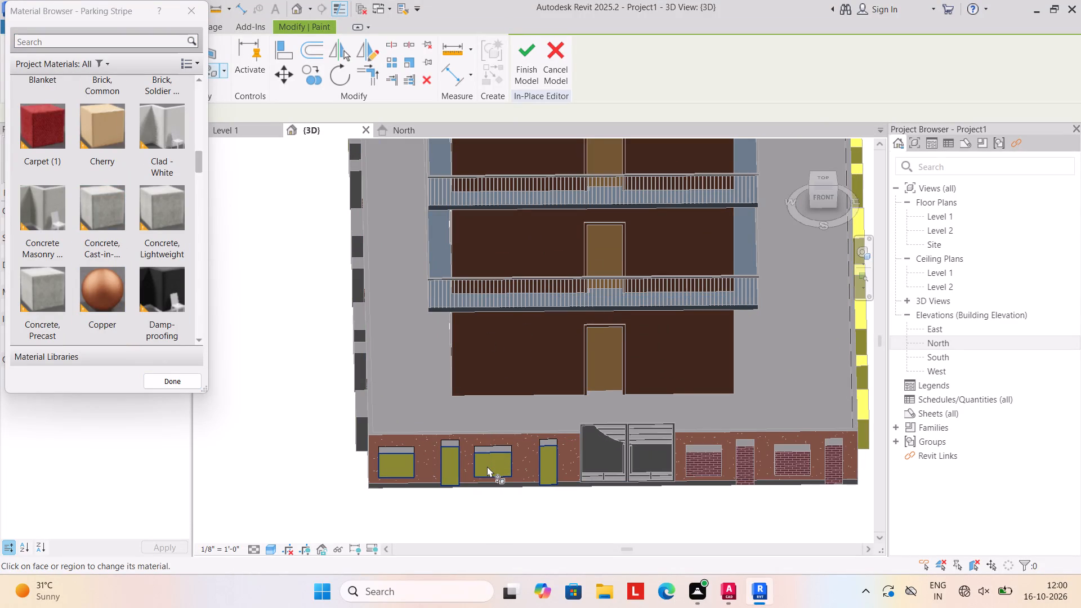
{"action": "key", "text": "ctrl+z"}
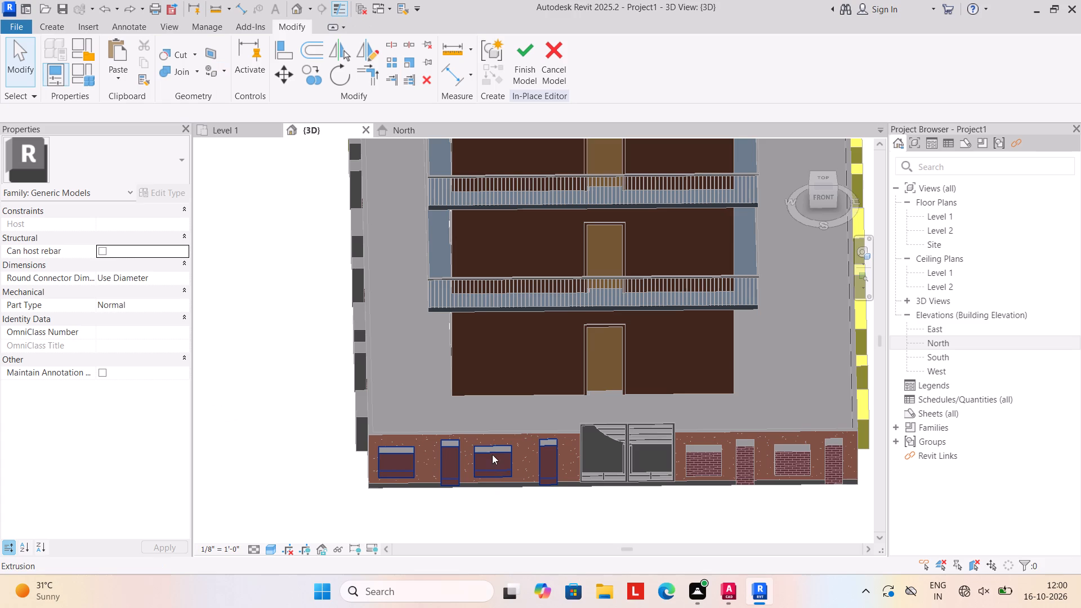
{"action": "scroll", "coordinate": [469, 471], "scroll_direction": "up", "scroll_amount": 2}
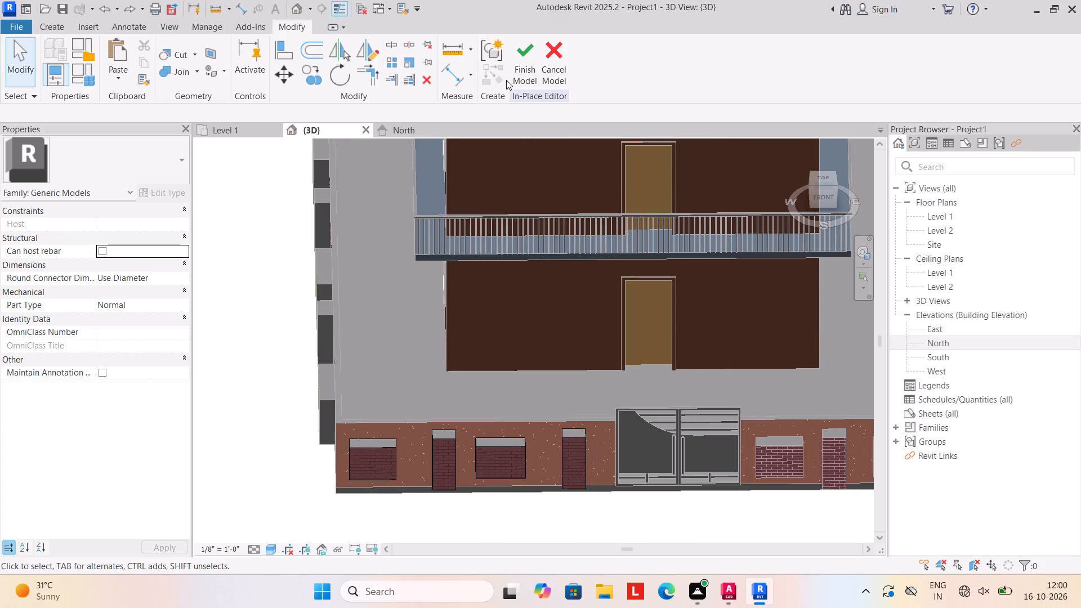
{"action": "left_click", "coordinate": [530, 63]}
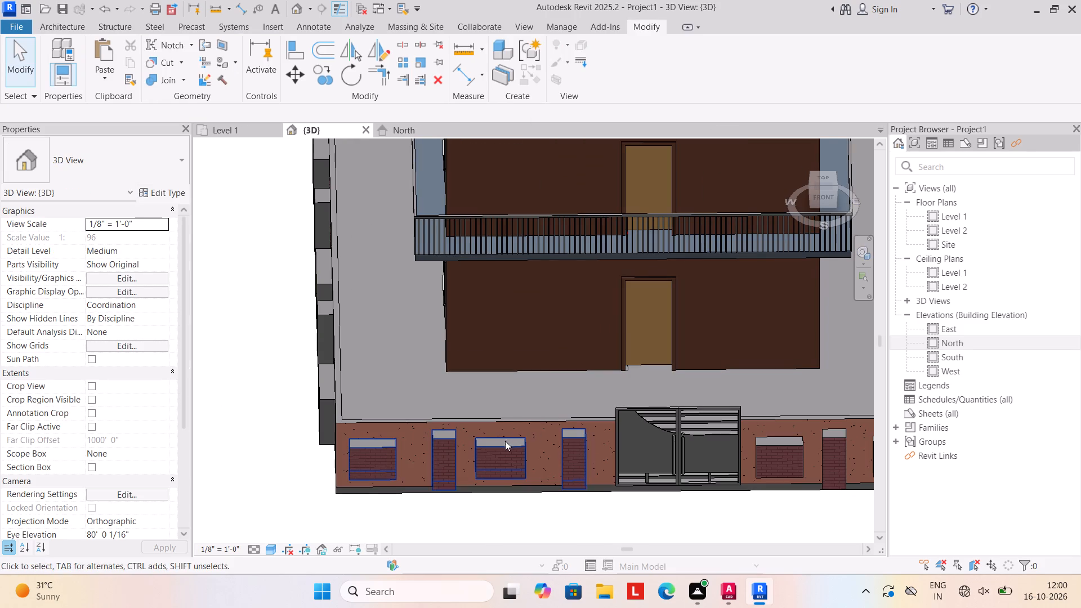
Reopen the front wall panels left of the gate for in-place editing and paint their four top faces Brick, Common.
{"action": "left_click", "coordinate": [499, 448]}
{"action": "left_click", "coordinate": [603, 82]}
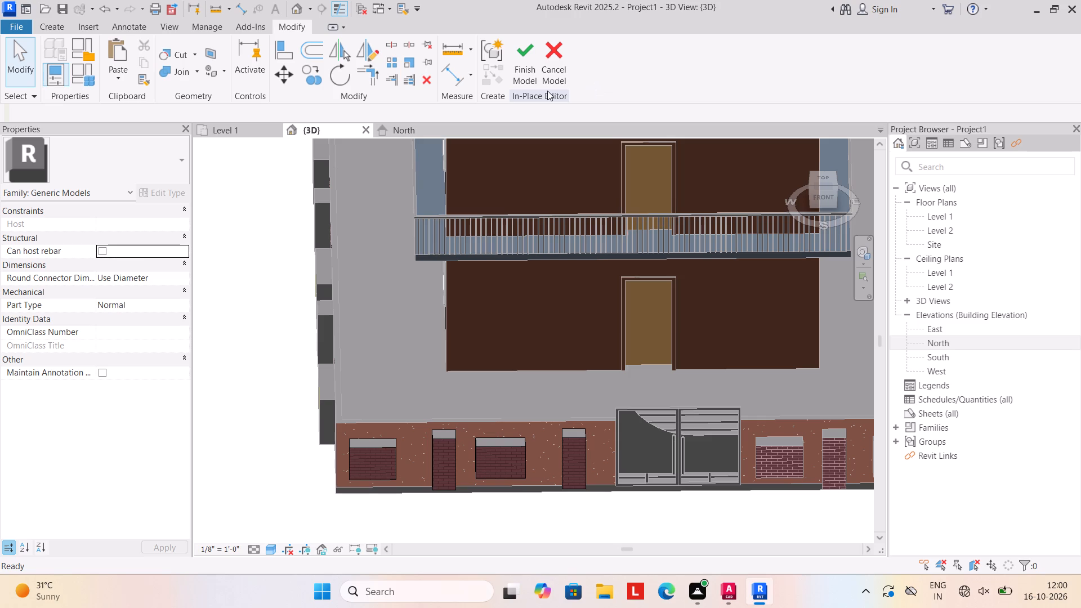
{"action": "left_click", "coordinate": [228, 72]}
{"action": "left_click", "coordinate": [233, 91]}
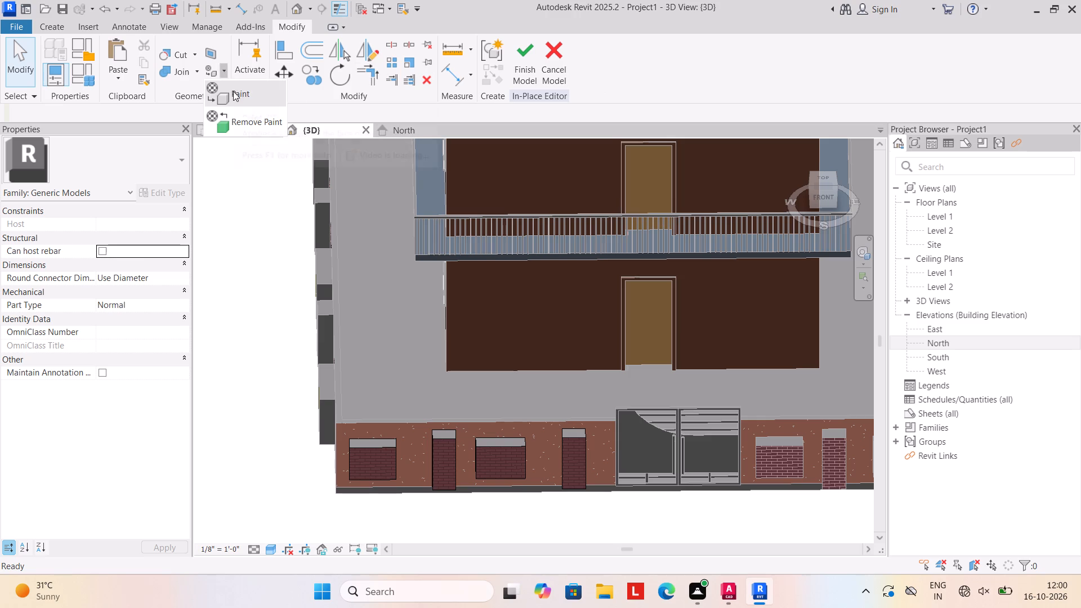
{"action": "scroll", "coordinate": [133, 188], "scroll_direction": "down", "scroll_amount": 8}
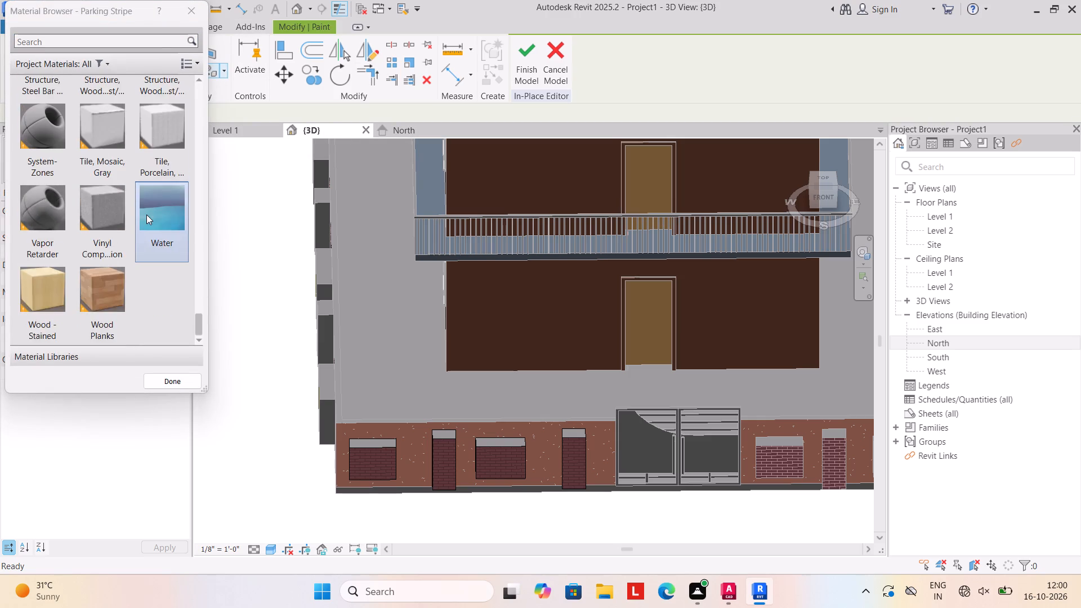
{"action": "scroll", "coordinate": [146, 214], "scroll_direction": "down", "scroll_amount": 3}
{"action": "scroll", "coordinate": [146, 213], "scroll_direction": "up", "scroll_amount": 8}
{"action": "scroll", "coordinate": [146, 213], "scroll_direction": "down", "scroll_amount": 8}
{"action": "scroll", "coordinate": [148, 211], "scroll_direction": "up", "scroll_amount": 19}
{"action": "scroll", "coordinate": [147, 207], "scroll_direction": "down", "scroll_amount": 3}
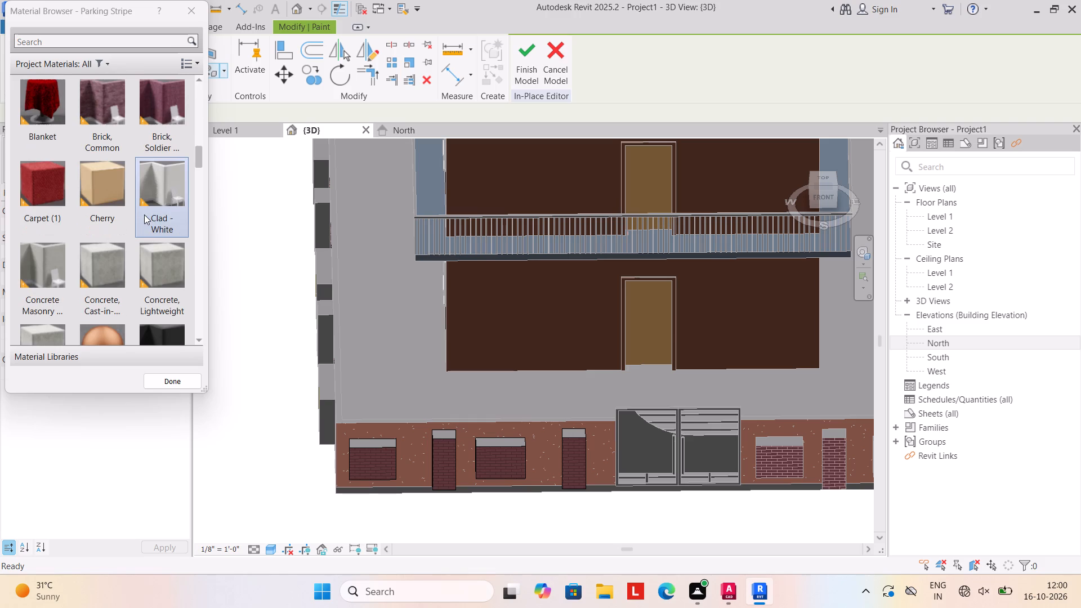
{"action": "left_click", "coordinate": [106, 98]}
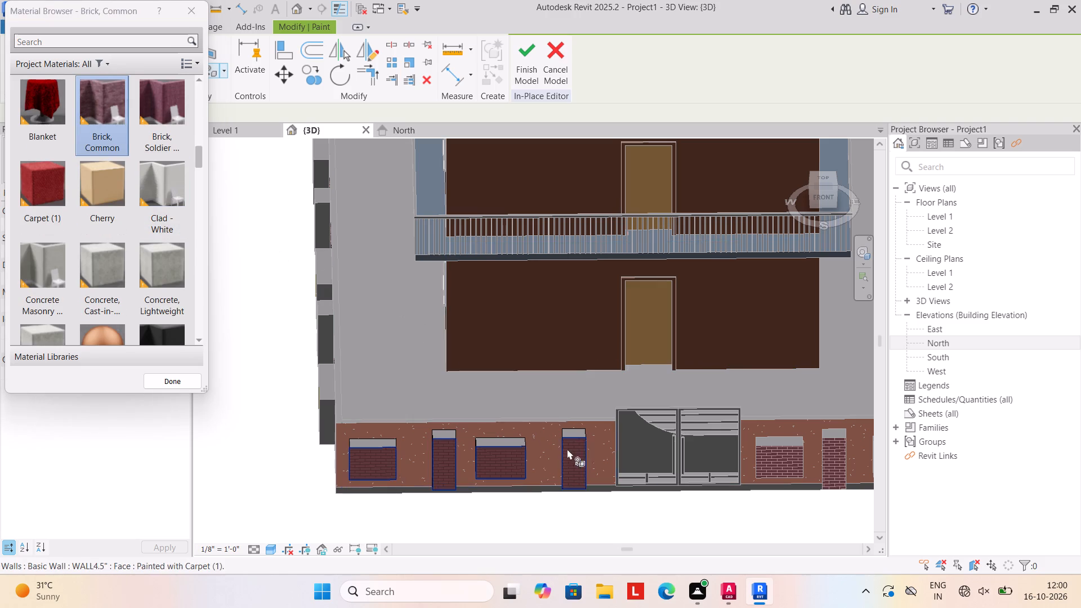
{"action": "scroll", "coordinate": [430, 412], "scroll_direction": "up", "scroll_amount": 4}
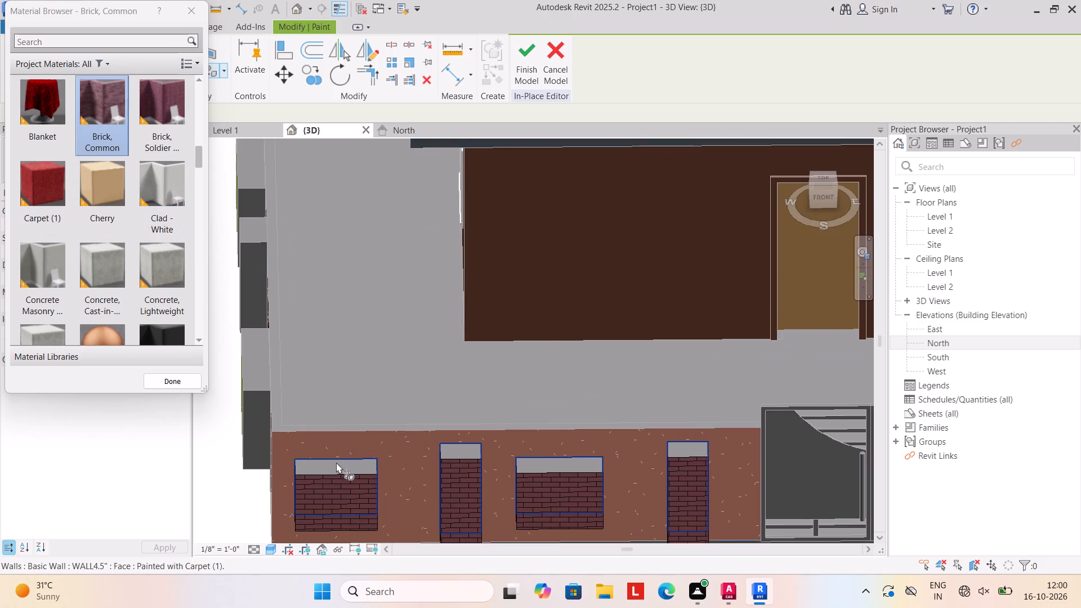
{"action": "scroll", "coordinate": [334, 463], "scroll_direction": "up", "scroll_amount": 3}
{"action": "left_click", "coordinate": [338, 467]}
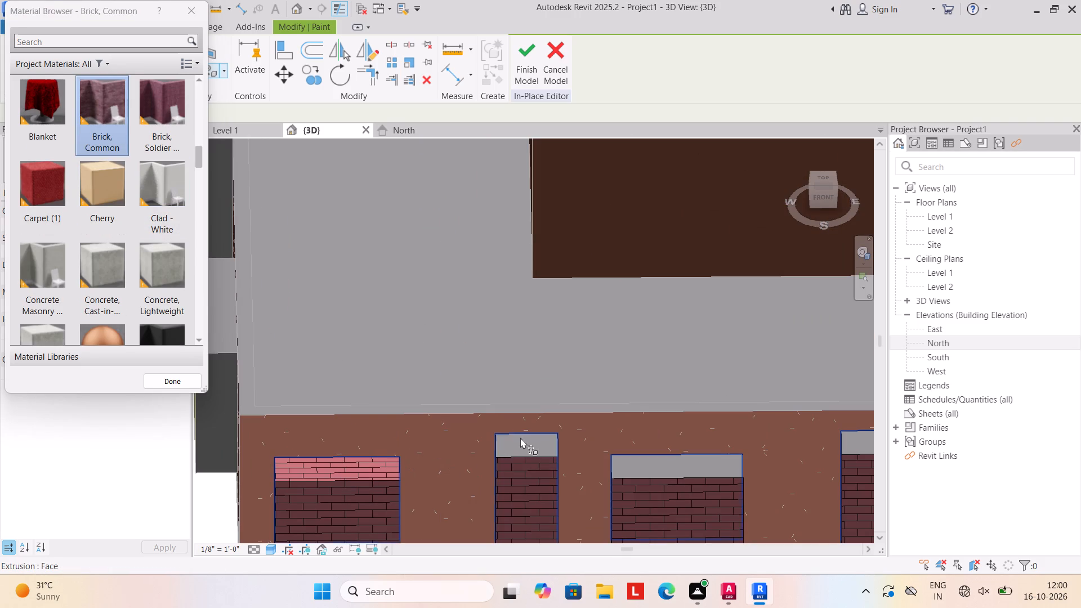
{"action": "left_click", "coordinate": [522, 448]}
{"action": "left_click", "coordinate": [660, 465]}
{"action": "middle_click_drag", "start_coordinate": [681, 472], "coordinate": [667, 474]}
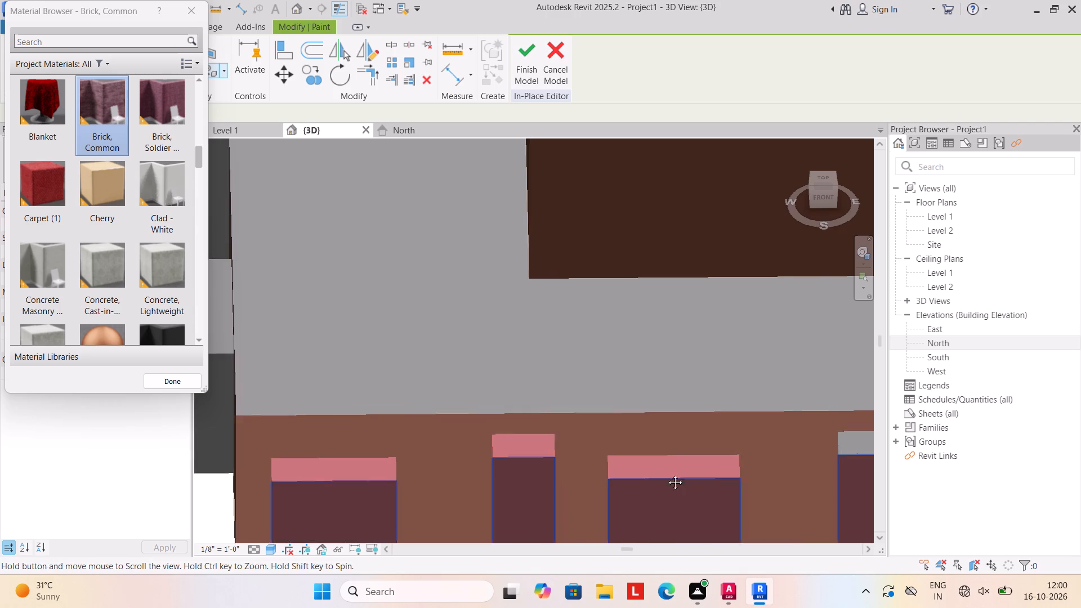
{"action": "middle_click_drag", "start_coordinate": [667, 474], "coordinate": [412, 388]}
{"action": "scroll", "coordinate": [619, 360], "scroll_direction": "up", "scroll_amount": 3}
{"action": "left_click", "coordinate": [593, 357]}
Paint the top faces of the four front wall panels right of the gate Brick, Common.
{"action": "scroll", "coordinate": [593, 404], "scroll_direction": "down", "scroll_amount": 3}
{"action": "middle_click_drag", "start_coordinate": [593, 404], "coordinate": [608, 324]}
{"action": "scroll", "coordinate": [608, 324], "scroll_direction": "up", "scroll_amount": 1}
{"action": "scroll", "coordinate": [562, 355], "scroll_direction": "down", "scroll_amount": 6}
{"action": "middle_click_drag", "start_coordinate": [390, 404], "coordinate": [510, 405], "text": "shift"}
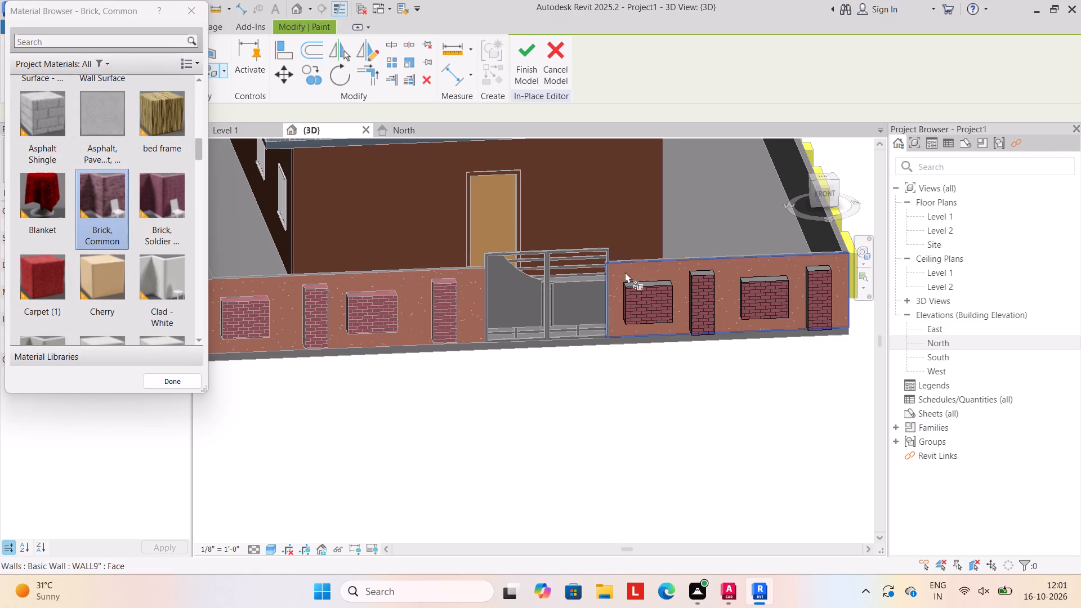
{"action": "scroll", "coordinate": [653, 267], "scroll_direction": "up", "scroll_amount": 7}
{"action": "left_click", "coordinate": [649, 305]}
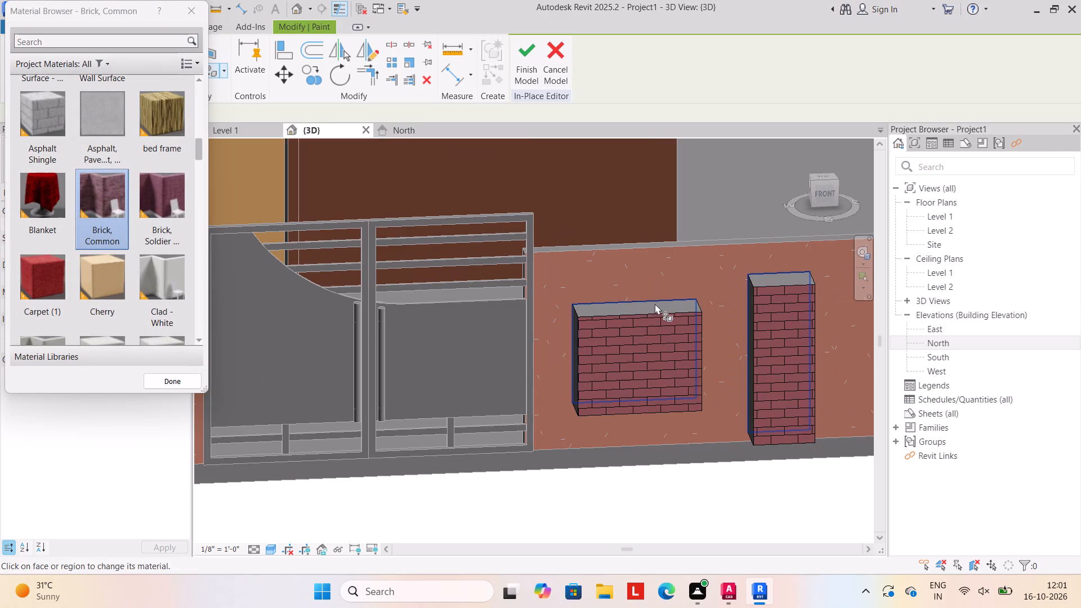
{"action": "scroll", "coordinate": [656, 302], "scroll_direction": "up", "scroll_amount": 4}
{"action": "left_click", "coordinate": [654, 305]}
{"action": "scroll", "coordinate": [663, 299], "scroll_direction": "up", "scroll_amount": 3}
{"action": "left_click", "coordinate": [660, 312]}
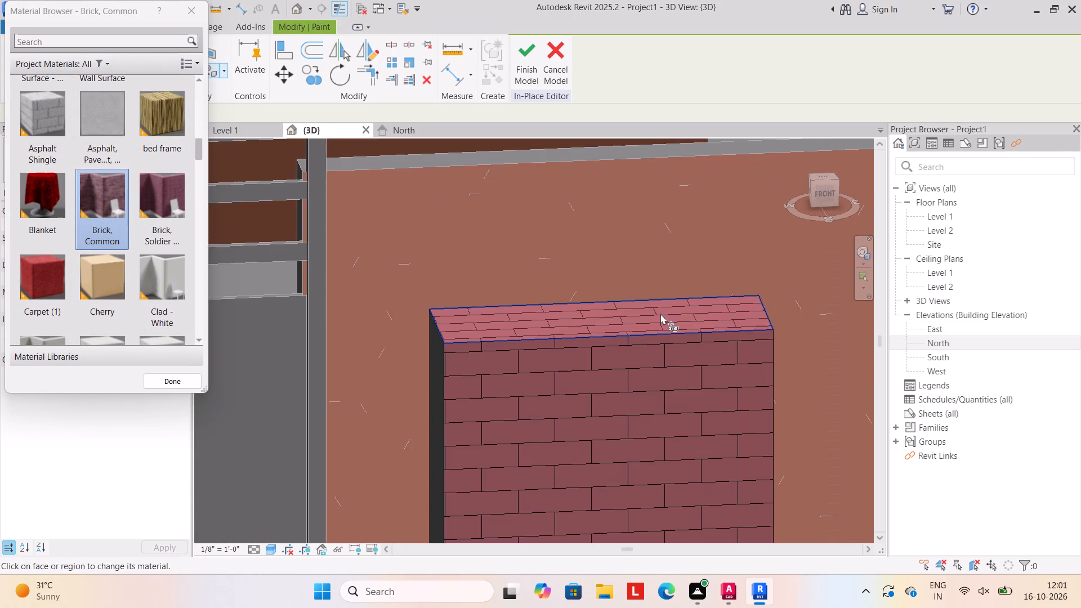
{"action": "scroll", "coordinate": [660, 314], "scroll_direction": "down", "scroll_amount": 4}
{"action": "middle_click_drag", "start_coordinate": [656, 313], "coordinate": [442, 305]}
{"action": "scroll", "coordinate": [636, 264], "scroll_direction": "up", "scroll_amount": 3}
{"action": "left_click", "coordinate": [636, 269]}
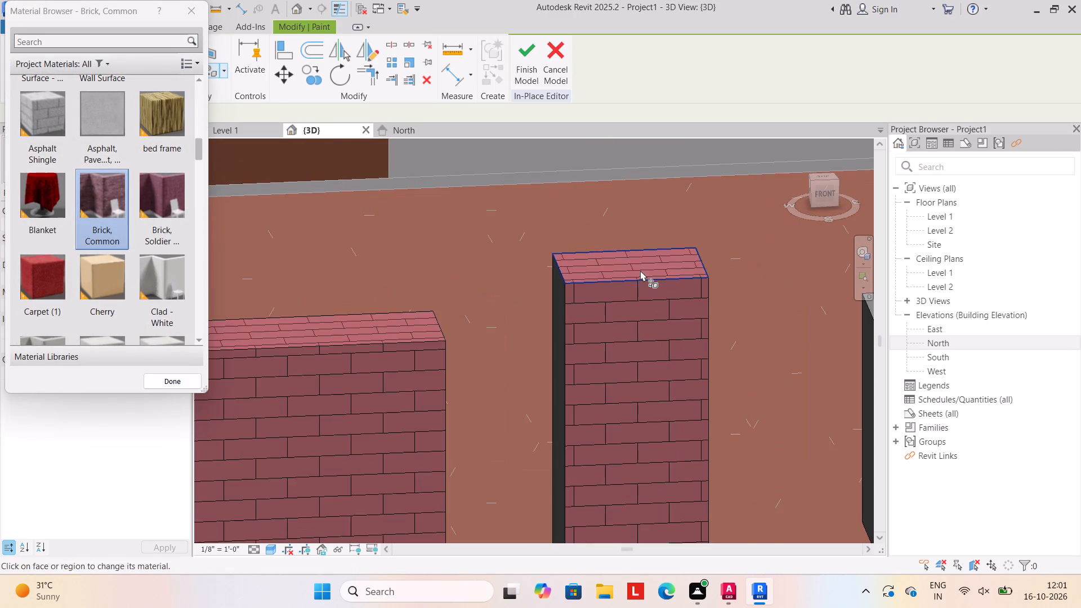
{"action": "scroll", "coordinate": [641, 276], "scroll_direction": "down", "scroll_amount": 5}
{"action": "middle_click_drag", "start_coordinate": [655, 283], "coordinate": [474, 283]}
{"action": "scroll", "coordinate": [624, 276], "scroll_direction": "up", "scroll_amount": 4}
{"action": "left_click", "coordinate": [629, 301]}
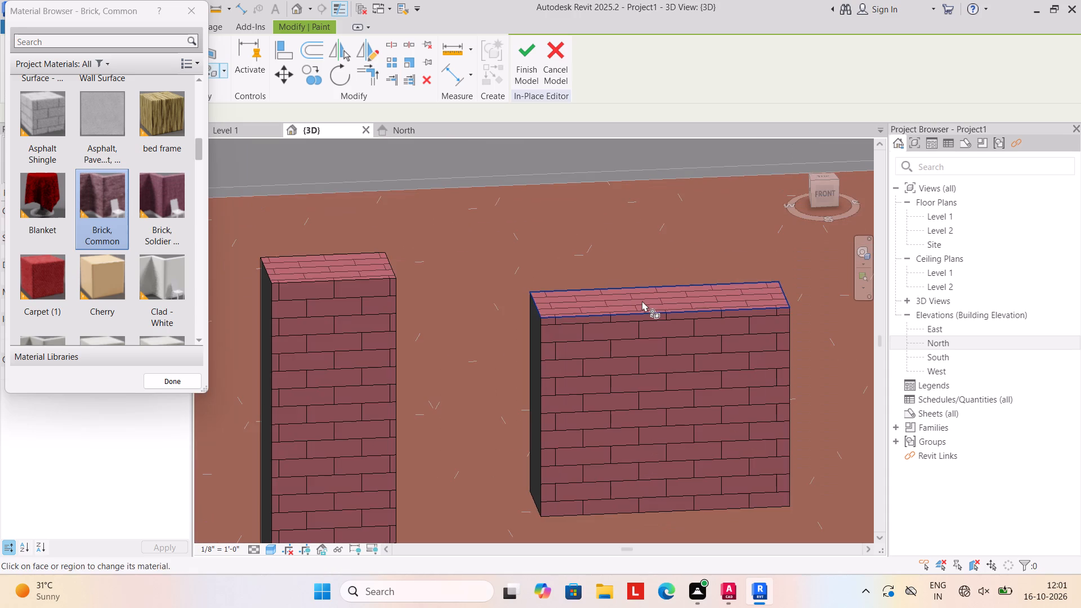
{"action": "scroll", "coordinate": [656, 302], "scroll_direction": "down", "scroll_amount": 5}
{"action": "middle_click_drag", "start_coordinate": [676, 305], "coordinate": [525, 305]}
{"action": "scroll", "coordinate": [645, 261], "scroll_direction": "up", "scroll_amount": 3}
{"action": "left_click", "coordinate": [659, 276]}
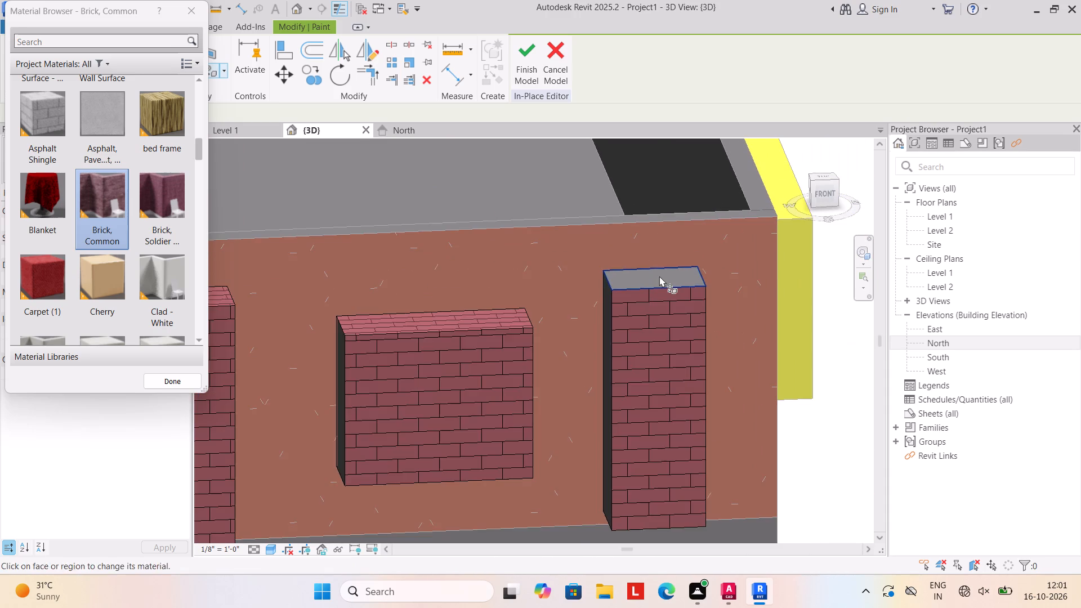
Paint the gate-facing end faces of the four front wall panels right of the gate Brick, Common.
{"action": "scroll", "coordinate": [665, 298], "scroll_direction": "down", "scroll_amount": 9}
{"action": "middle_click_drag", "start_coordinate": [454, 397], "coordinate": [544, 403], "text": "shift"}
{"action": "middle_click_drag", "start_coordinate": [561, 379], "coordinate": [237, 379]}
{"action": "scroll", "coordinate": [467, 234], "scroll_direction": "up", "scroll_amount": 8}
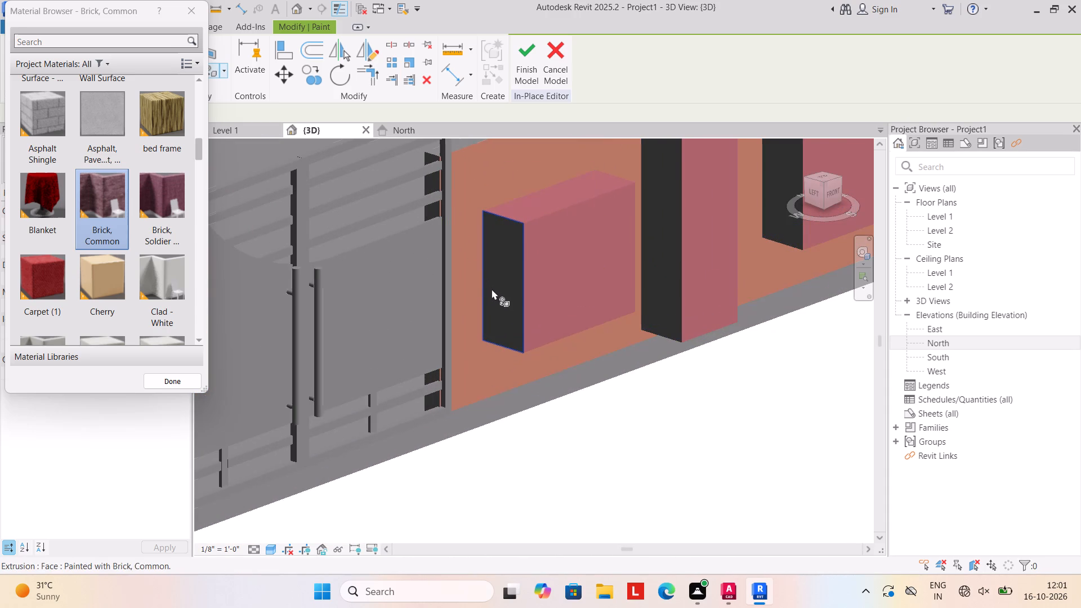
{"action": "left_click", "coordinate": [497, 296]}
{"action": "left_click", "coordinate": [662, 240]}
{"action": "middle_click_drag", "start_coordinate": [655, 279], "coordinate": [616, 298]}
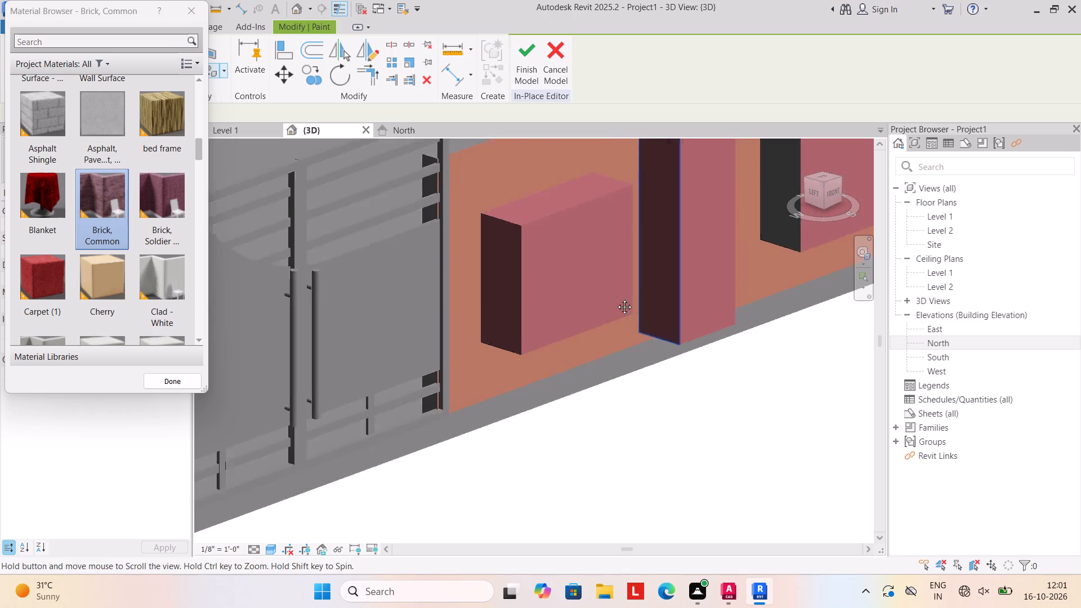
{"action": "middle_click_drag", "start_coordinate": [616, 298], "coordinate": [456, 330]}
{"action": "left_click", "coordinate": [586, 236]}
{"action": "left_click", "coordinate": [751, 212]}
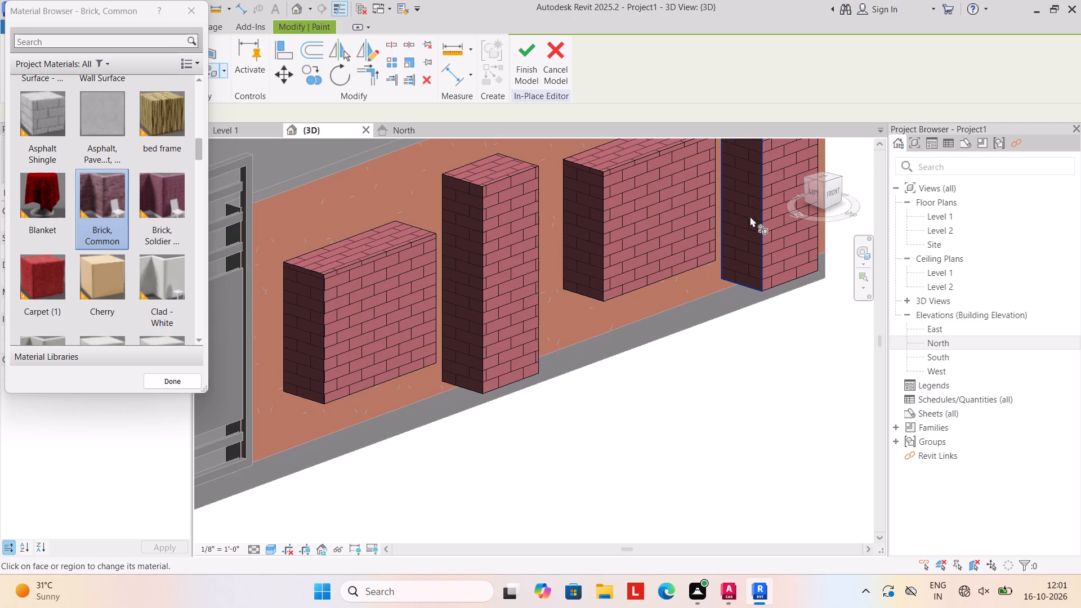
Paint the opposite end faces of the four panels right of the gate Brick, Common and finish the in-place model.
{"action": "scroll", "coordinate": [678, 312], "scroll_direction": "down", "scroll_amount": 9}
{"action": "middle_click_drag", "start_coordinate": [640, 380], "coordinate": [442, 398], "text": "shift"}
{"action": "middle_click_drag", "start_coordinate": [415, 366], "coordinate": [424, 362]}
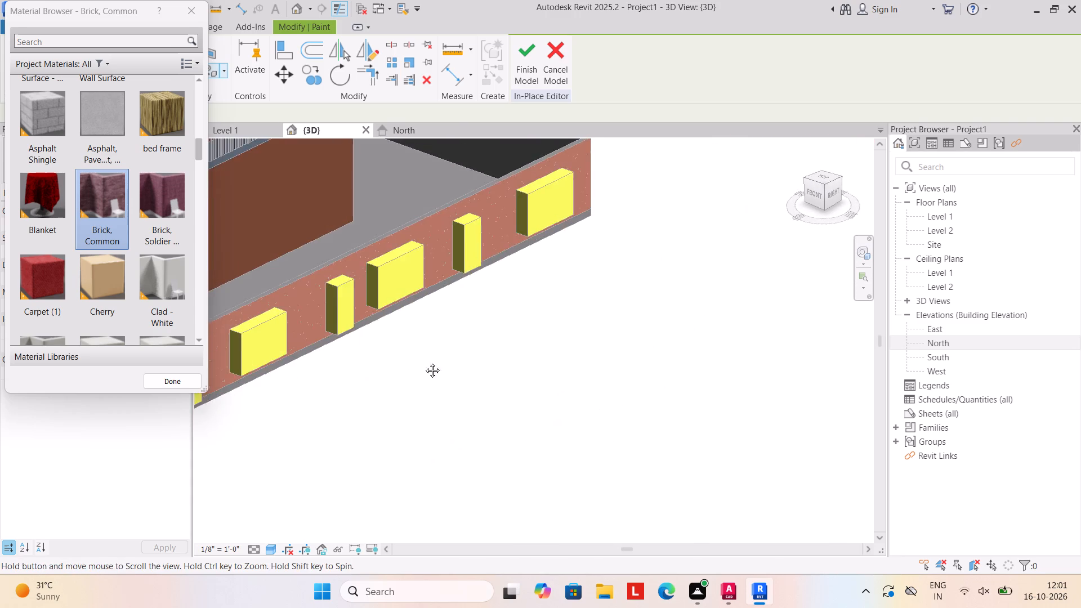
{"action": "middle_click_drag", "start_coordinate": [424, 362], "coordinate": [813, 193]}
{"action": "scroll", "coordinate": [438, 284], "scroll_direction": "down", "scroll_amount": 2}
{"action": "middle_click_drag", "start_coordinate": [392, 276], "coordinate": [641, 246]}
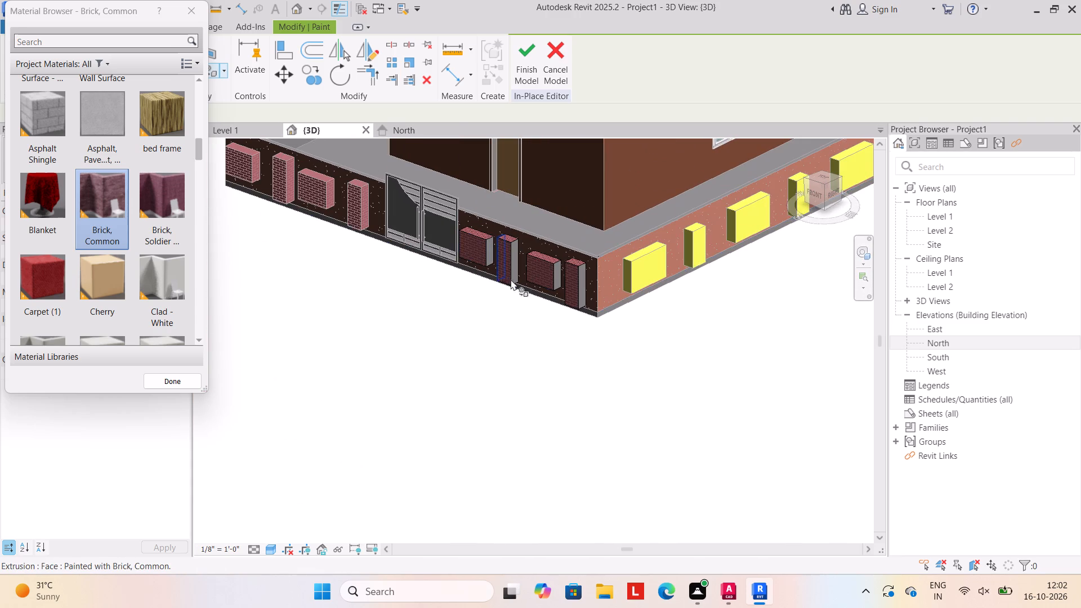
{"action": "scroll", "coordinate": [497, 281], "scroll_direction": "up", "scroll_amount": 6}
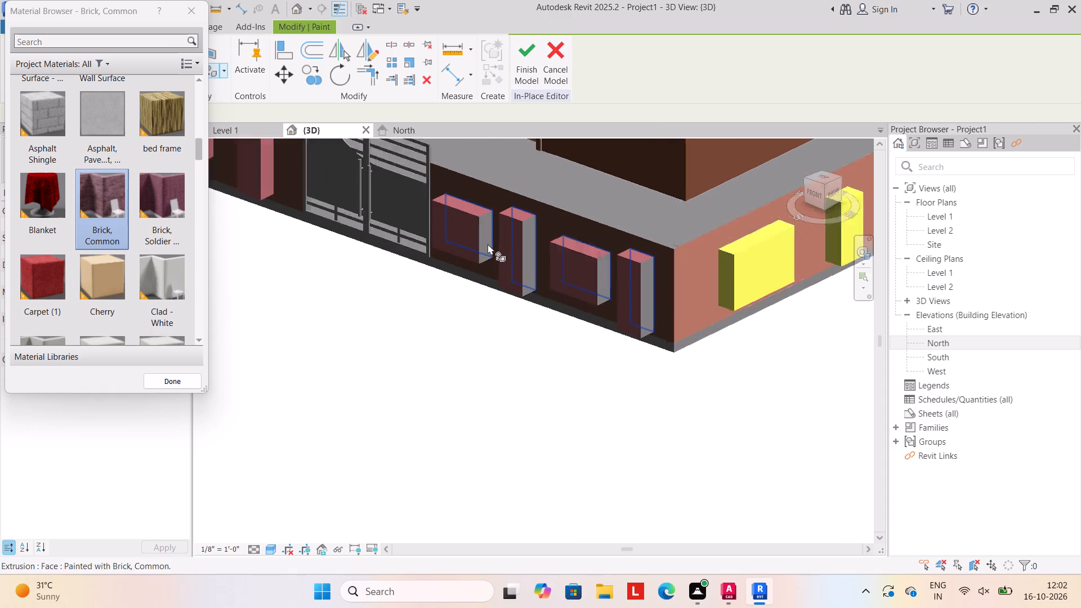
{"action": "scroll", "coordinate": [488, 244], "scroll_direction": "up", "scroll_amount": 1}
{"action": "left_click", "coordinate": [486, 247]}
{"action": "left_click", "coordinate": [551, 288]}
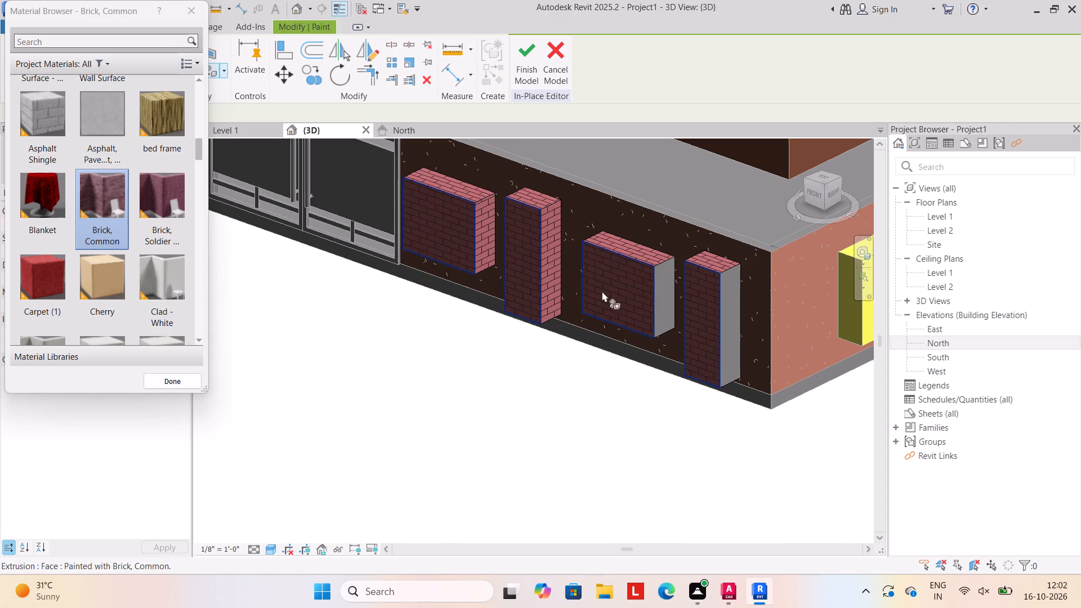
{"action": "left_click", "coordinate": [665, 305]}
{"action": "left_click", "coordinate": [730, 332]}
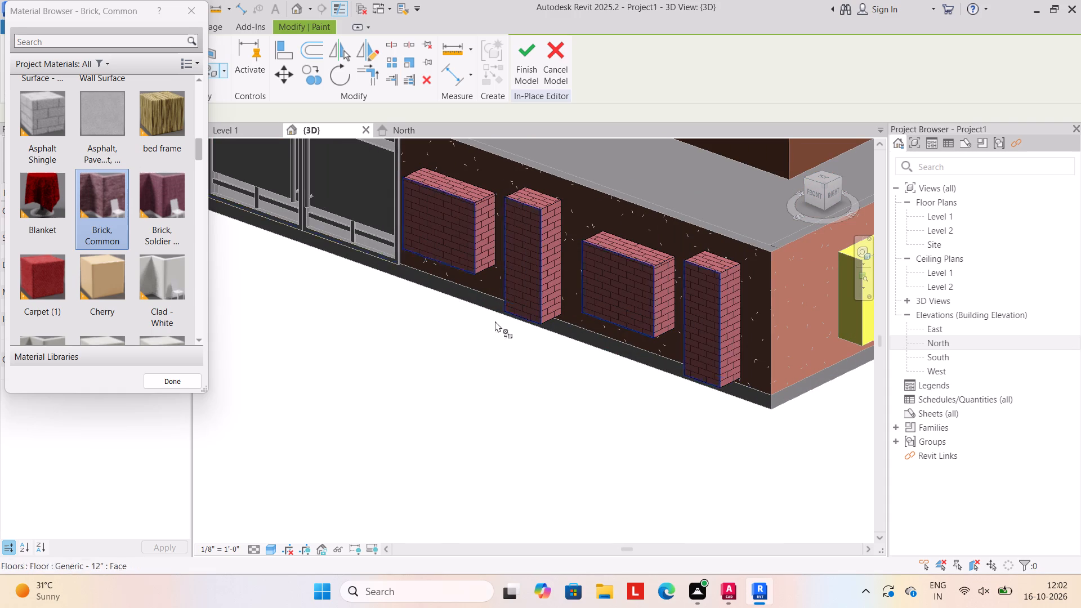
{"action": "scroll", "coordinate": [484, 328], "scroll_direction": "down", "scroll_amount": 10}
{"action": "middle_click_drag", "start_coordinate": [427, 356], "coordinate": [499, 364], "text": "shift"}
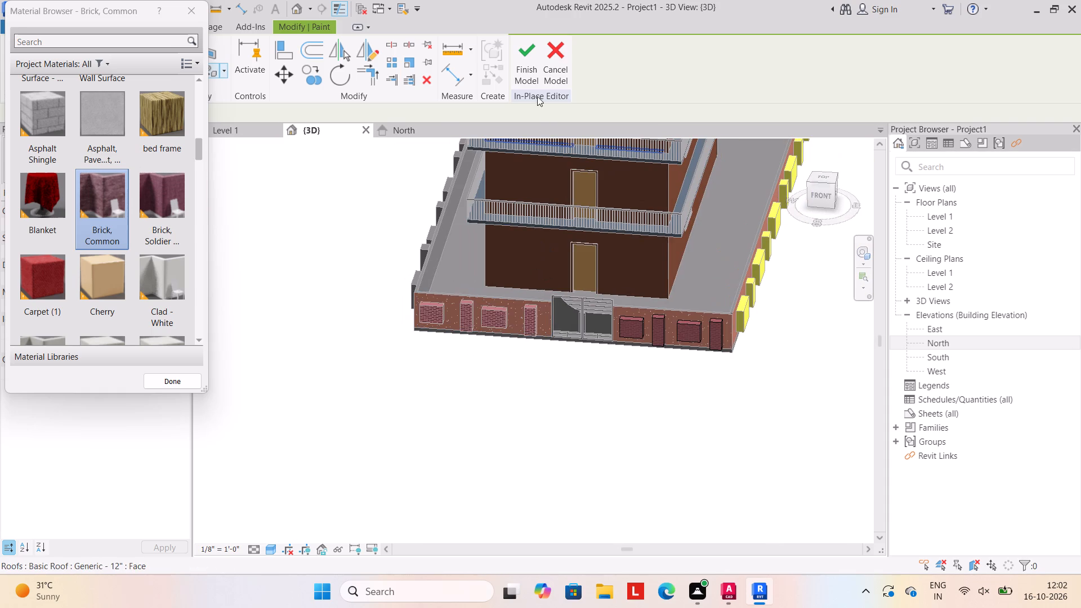
{"action": "left_click", "coordinate": [529, 83]}
Open the yellow-faced panels on the left side boundary wall for in-place editing.
{"action": "middle_click_drag", "start_coordinate": [399, 427], "coordinate": [543, 428], "text": "shift"}
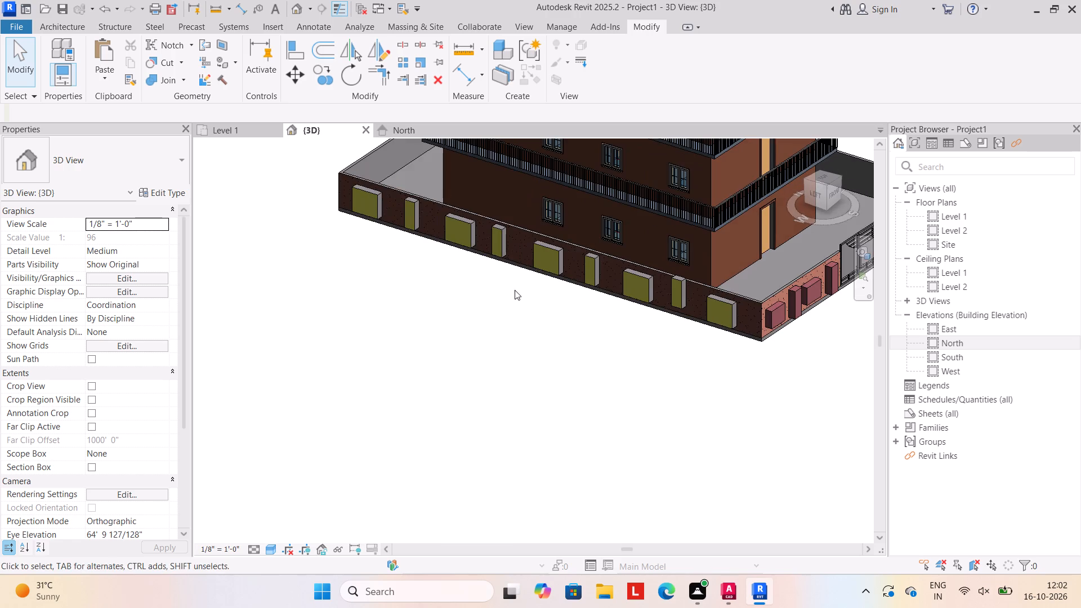
{"action": "middle_click_drag", "start_coordinate": [507, 299], "coordinate": [446, 385], "text": "shift"}
{"action": "middle_click_drag", "start_coordinate": [478, 408], "coordinate": [619, 375], "text": "shift"}
{"action": "middle_click_drag", "start_coordinate": [575, 357], "coordinate": [439, 411]}
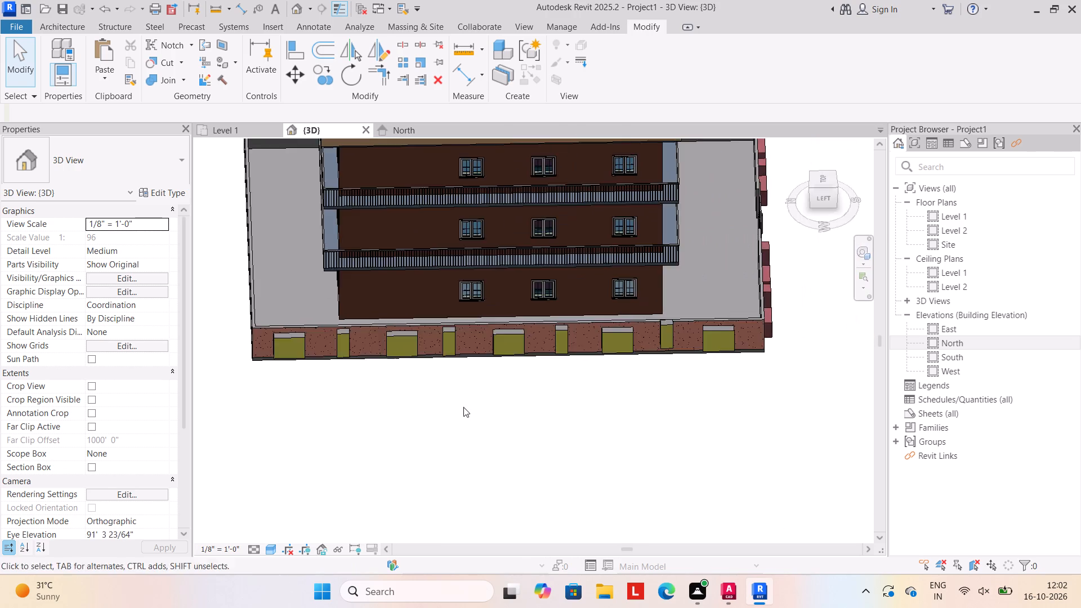
{"action": "middle_click_drag", "start_coordinate": [463, 407], "coordinate": [468, 390], "text": "shift"}
{"action": "left_click", "coordinate": [412, 323]}
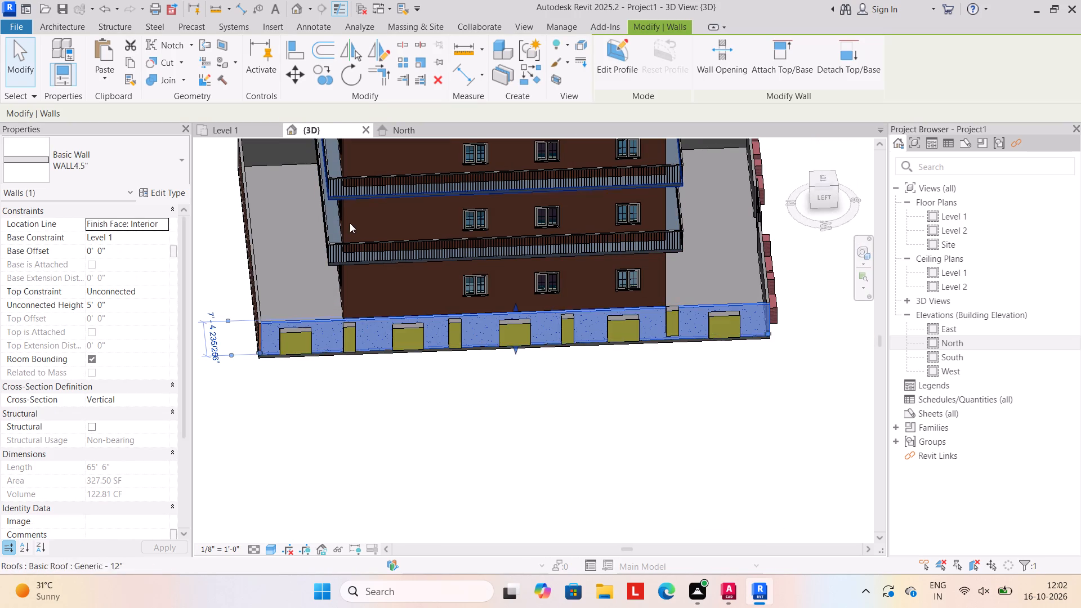
{"action": "key", "text": "Escape"}
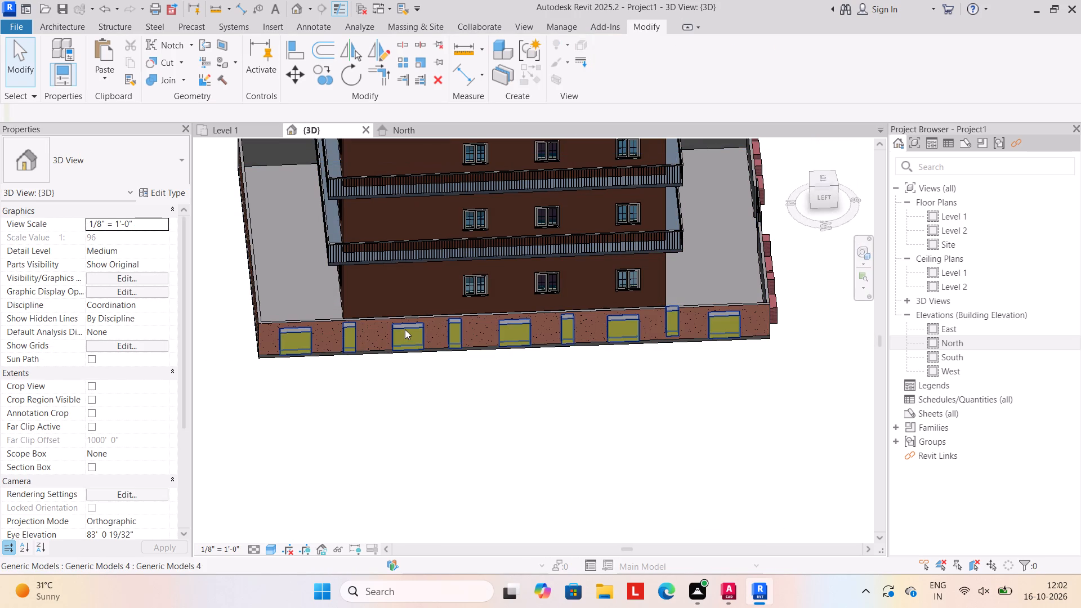
{"action": "left_click", "coordinate": [405, 329]}
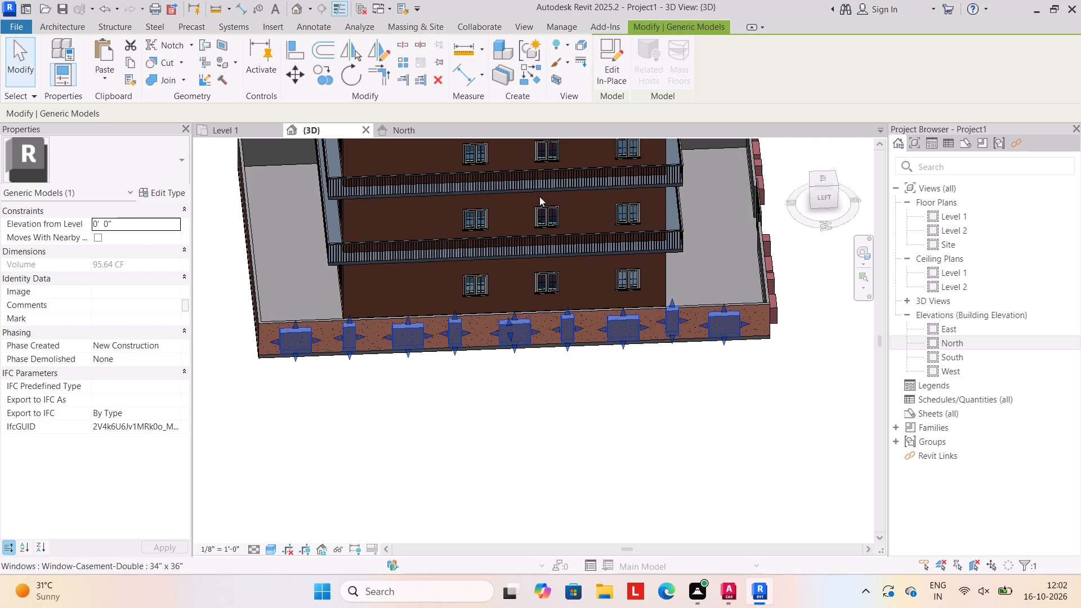
{"action": "left_click", "coordinate": [608, 82]}
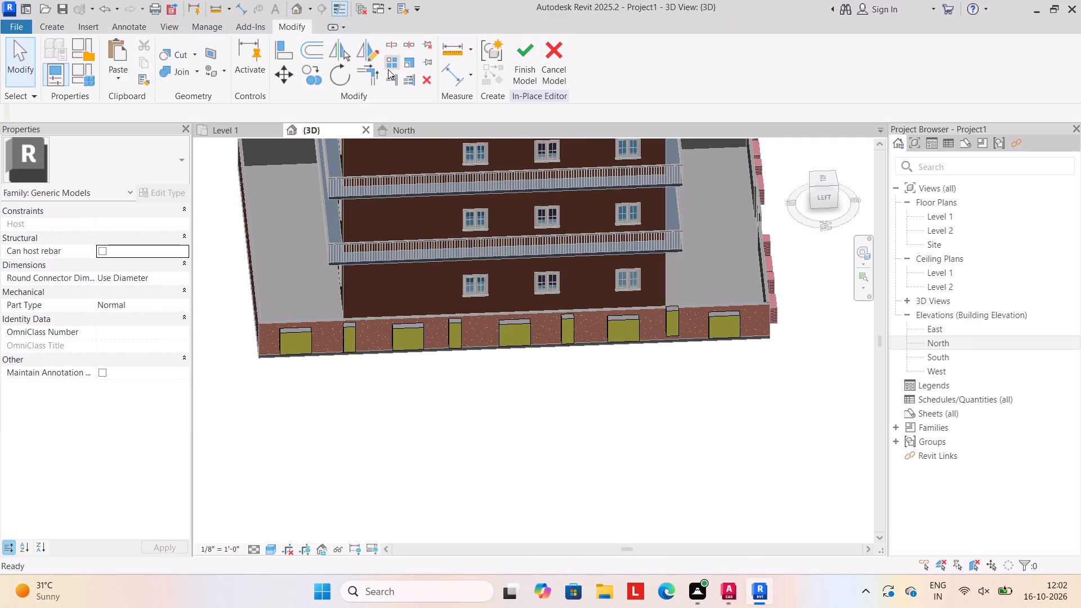
Paint the top faces of the first four left boundary wall panels, counted from the rear corner, with Parking Stripe.
{"action": "left_click", "coordinate": [221, 70]}
{"action": "left_click", "coordinate": [227, 87]}
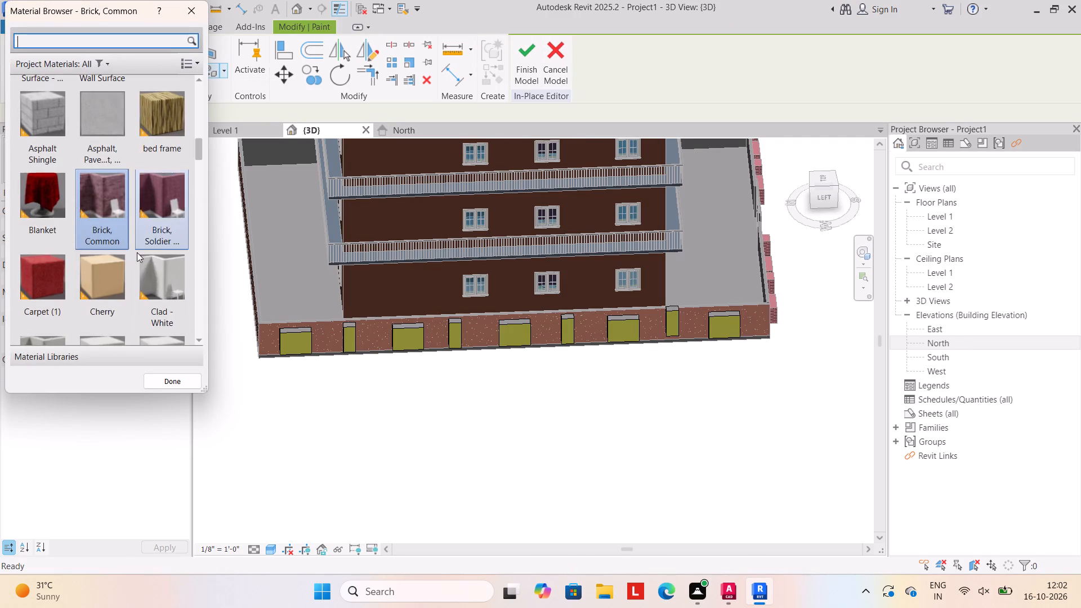
{"action": "scroll", "coordinate": [136, 253], "scroll_direction": "down", "scroll_amount": 6}
{"action": "left_click", "coordinate": [164, 102]}
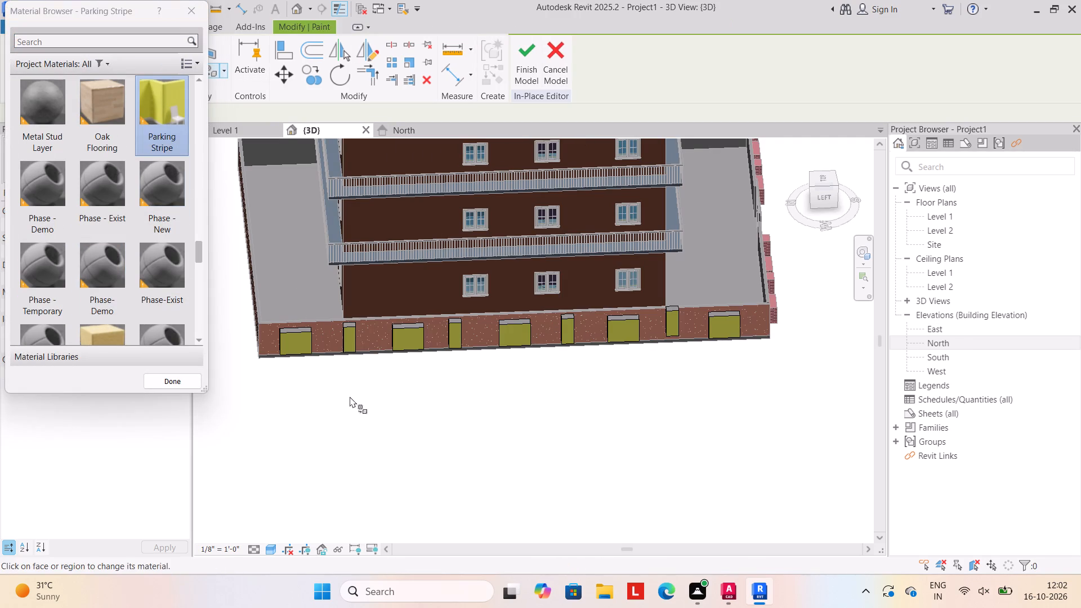
{"action": "scroll", "coordinate": [275, 332], "scroll_direction": "up", "scroll_amount": 13}
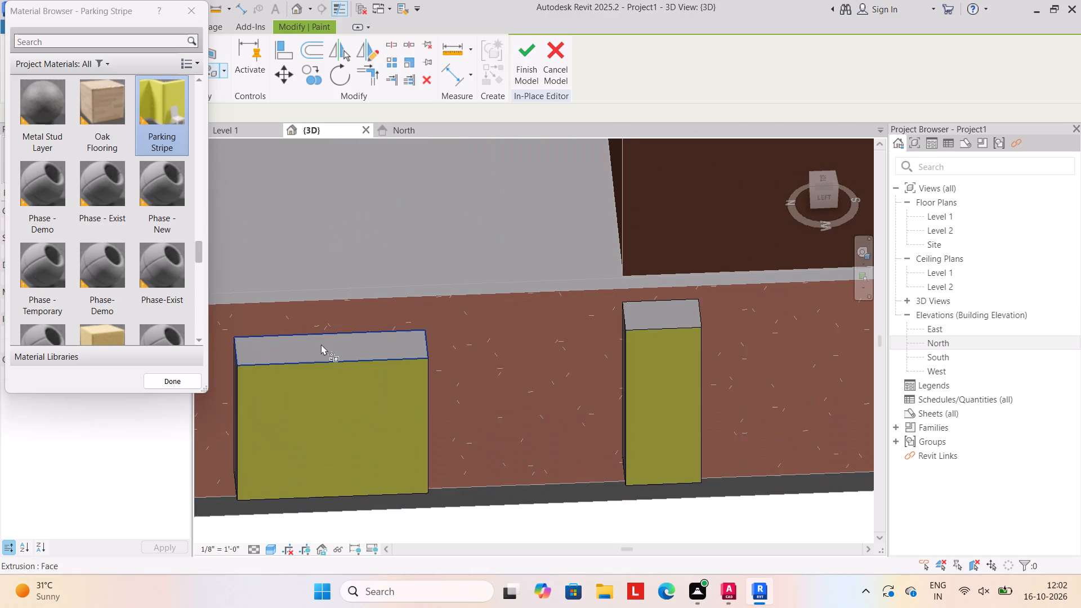
{"action": "left_click", "coordinate": [321, 344]}
{"action": "left_click", "coordinate": [669, 315]}
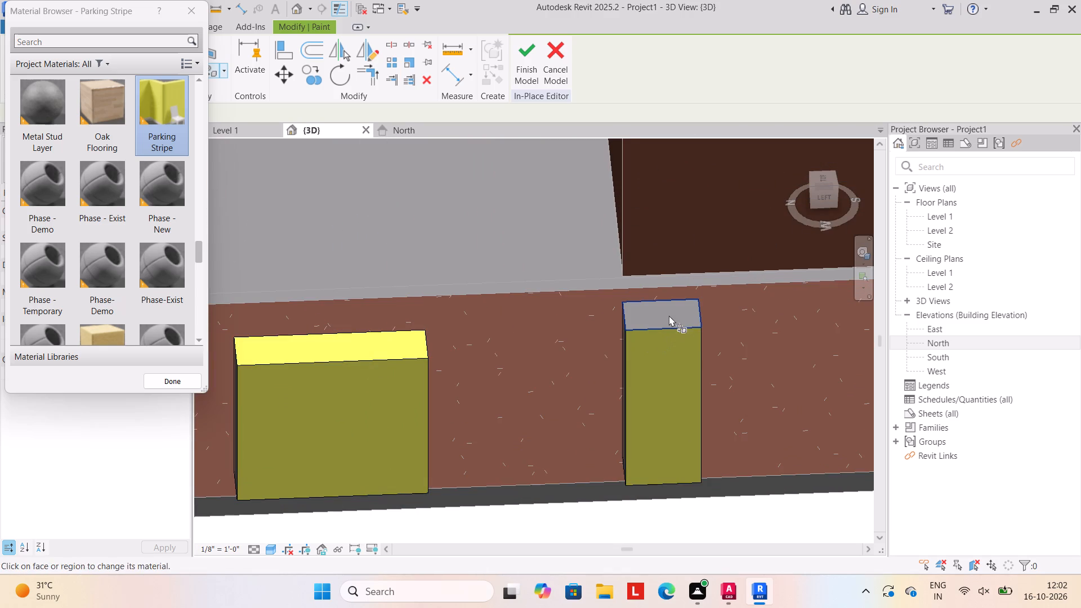
{"action": "scroll", "coordinate": [682, 325], "scroll_direction": "down", "scroll_amount": 4}
{"action": "middle_click_drag", "start_coordinate": [698, 367], "coordinate": [417, 369]}
{"action": "scroll", "coordinate": [615, 321], "scroll_direction": "up", "scroll_amount": 2}
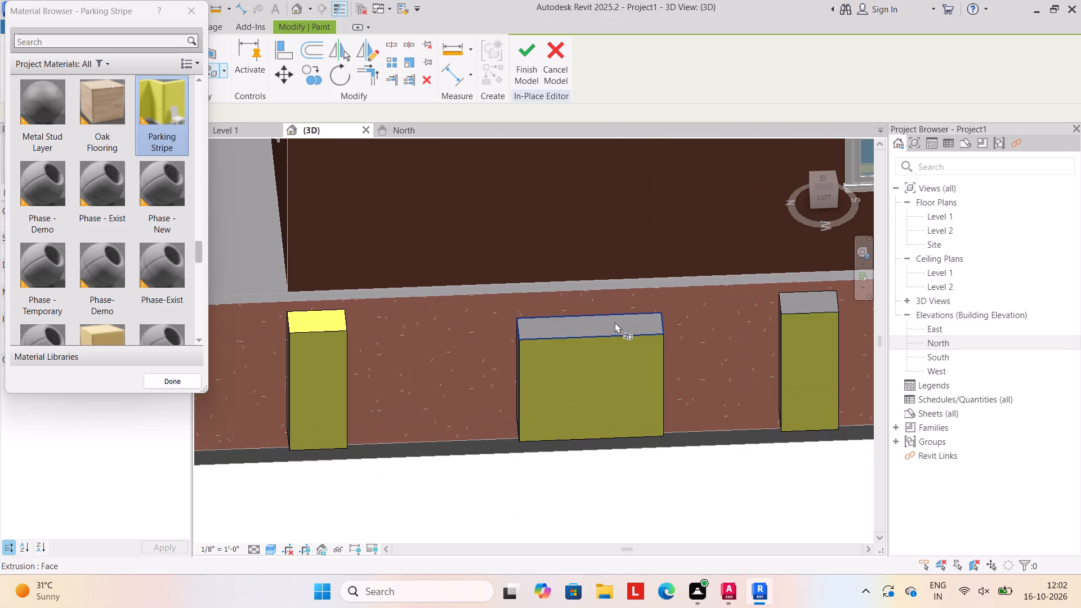
{"action": "left_click", "coordinate": [615, 322]}
{"action": "left_click", "coordinate": [805, 301]}
Paint the top faces of the remaining five left boundary wall panels, up to the front corner, with Parking Stripe.
{"action": "scroll", "coordinate": [832, 329], "scroll_direction": "up", "scroll_amount": 1}
{"action": "middle_click_drag", "start_coordinate": [818, 337], "coordinate": [258, 368]}
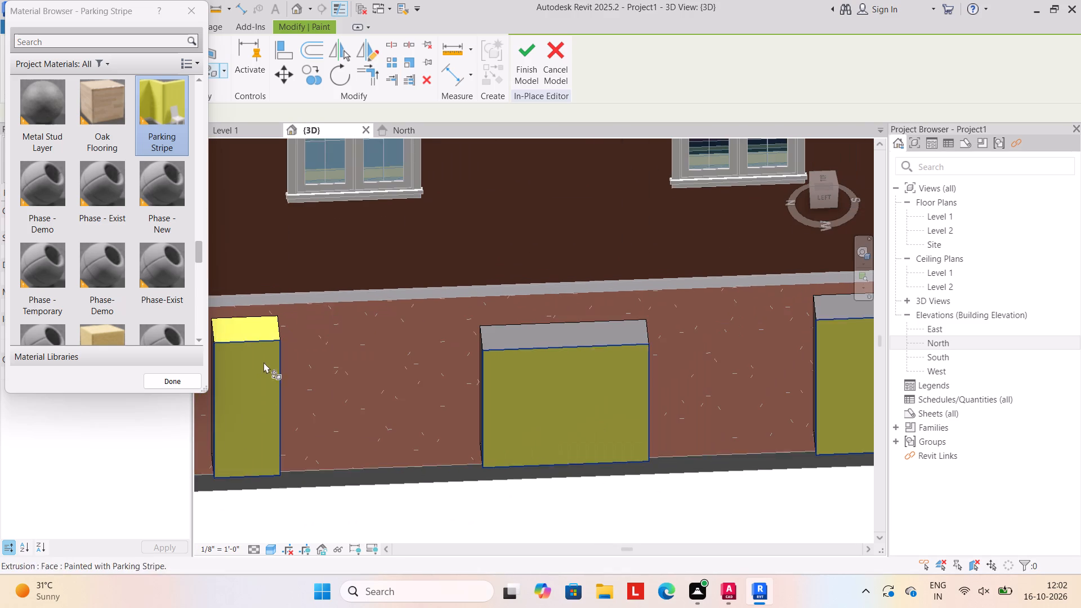
{"action": "left_click", "coordinate": [548, 337]}
{"action": "middle_click_drag", "start_coordinate": [556, 385], "coordinate": [318, 391]}
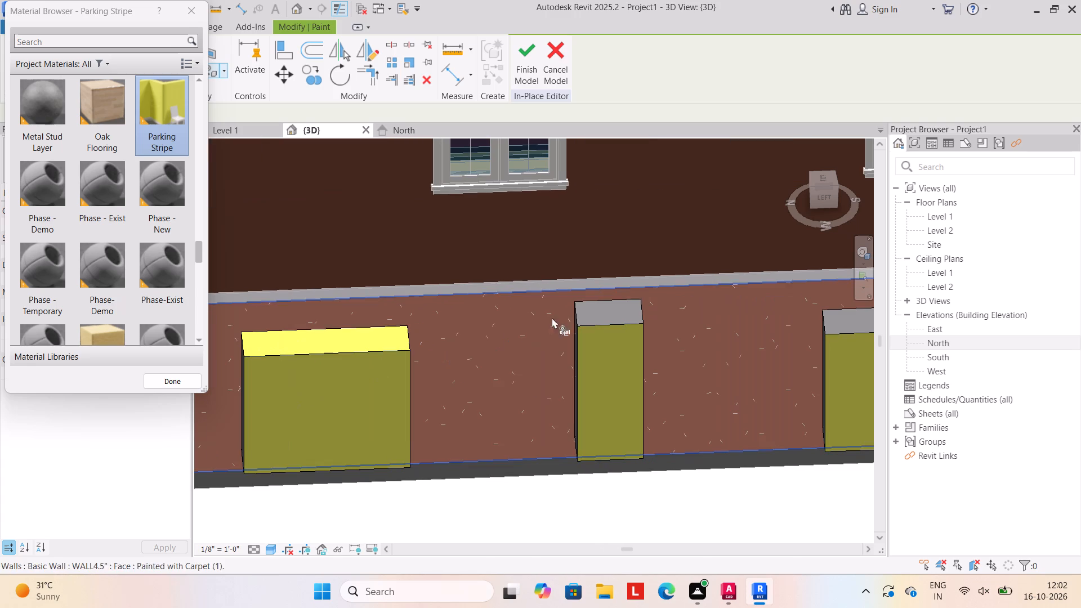
{"action": "left_click", "coordinate": [597, 306]}
{"action": "left_click", "coordinate": [620, 314]}
{"action": "middle_click_drag", "start_coordinate": [568, 336], "coordinate": [313, 347]}
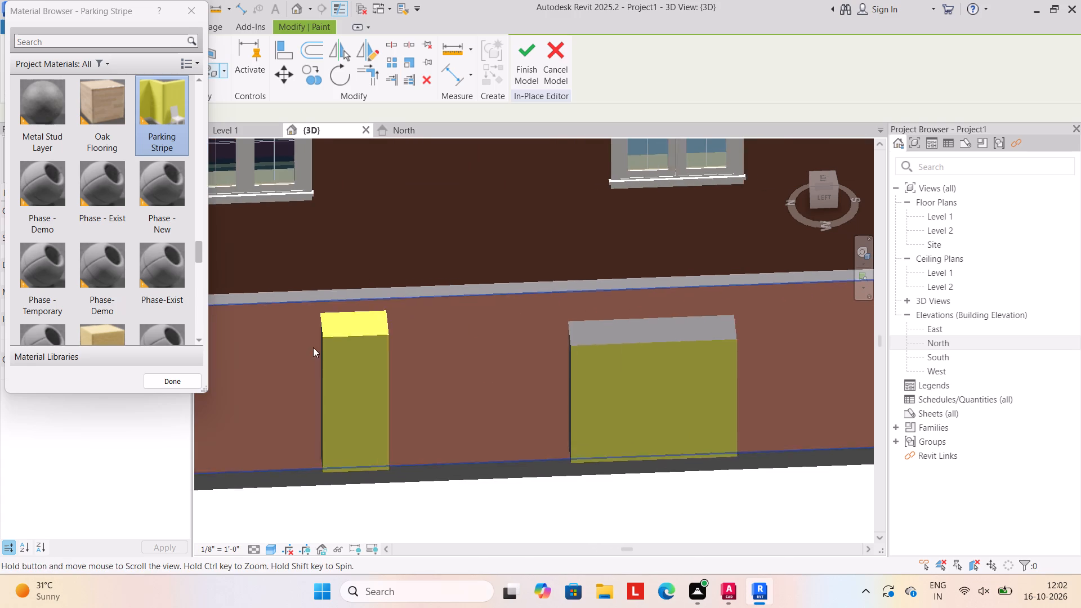
{"action": "left_click", "coordinate": [617, 335]}
{"action": "scroll", "coordinate": [649, 375], "scroll_direction": "down", "scroll_amount": 5}
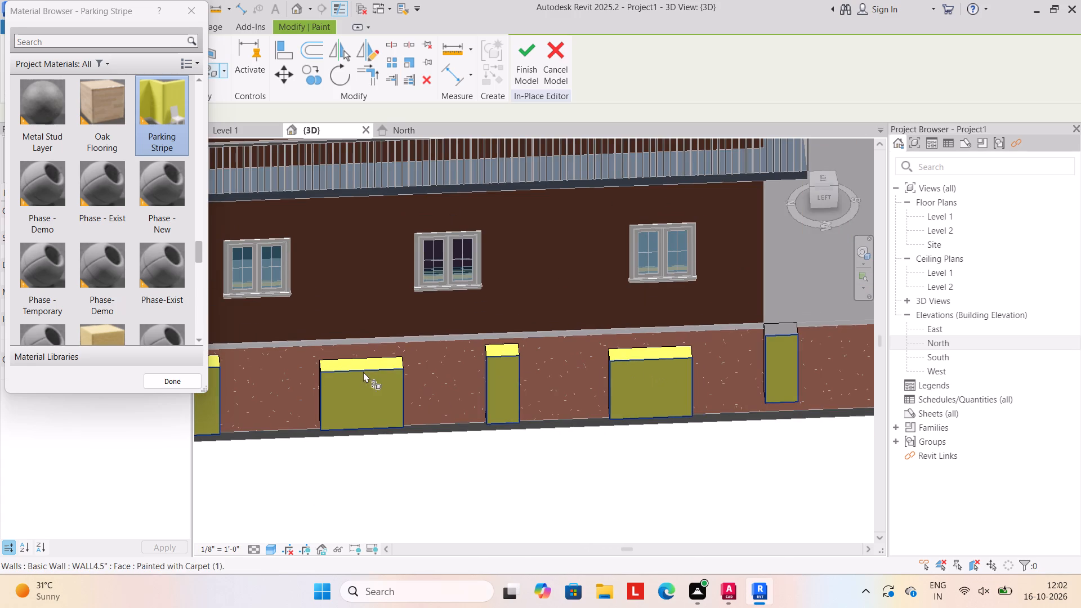
{"action": "middle_click_drag", "start_coordinate": [578, 380], "coordinate": [383, 392]}
{"action": "scroll", "coordinate": [610, 338], "scroll_direction": "up", "scroll_amount": 4}
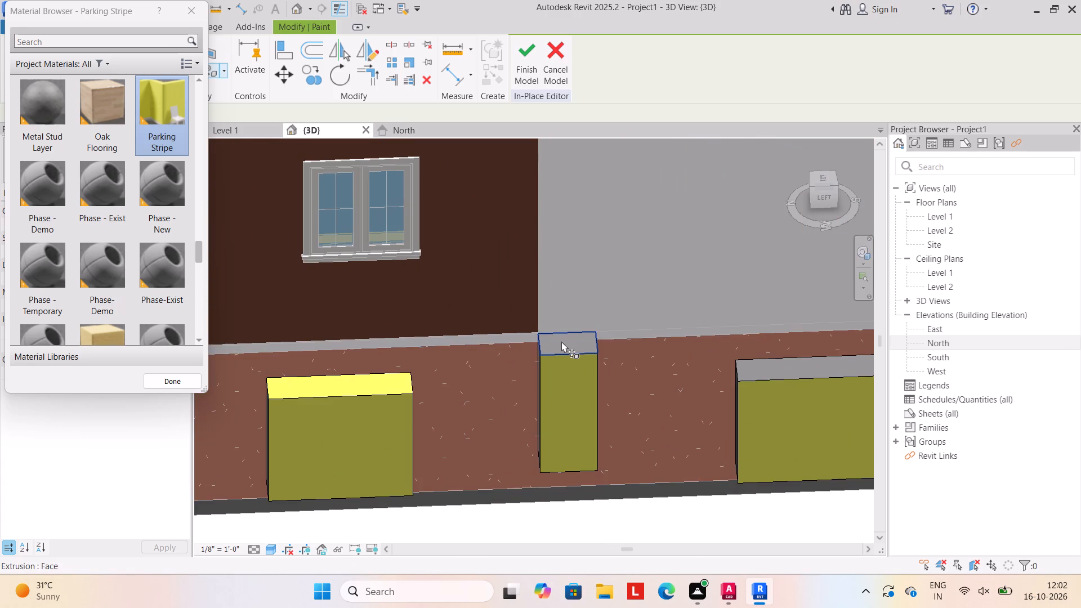
{"action": "left_click_drag", "start_coordinate": [561, 341], "coordinate": [567, 343]}
{"action": "left_click", "coordinate": [818, 364]}
Paint the rear-facing end faces of the four left wall panels nearest the rear corner with Parking Stripe.
{"action": "scroll", "coordinate": [793, 395], "scroll_direction": "down", "scroll_amount": 5}
{"action": "scroll", "coordinate": [686, 386], "scroll_direction": "down", "scroll_amount": 5}
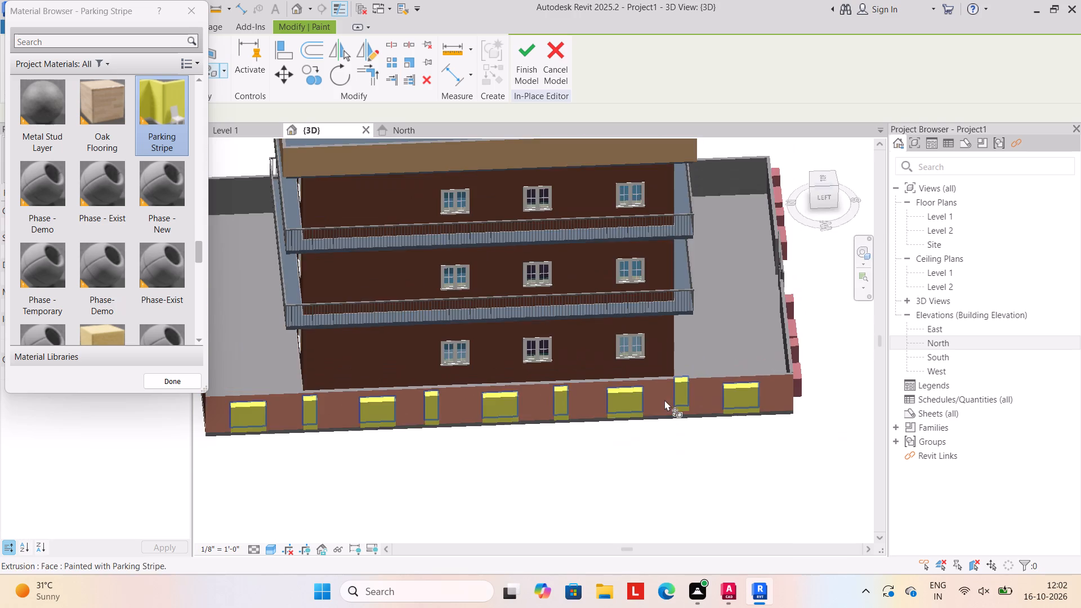
{"action": "scroll", "coordinate": [656, 412], "scroll_direction": "down", "scroll_amount": 1}
{"action": "middle_click_drag", "start_coordinate": [393, 459], "coordinate": [598, 433], "text": "shift"}
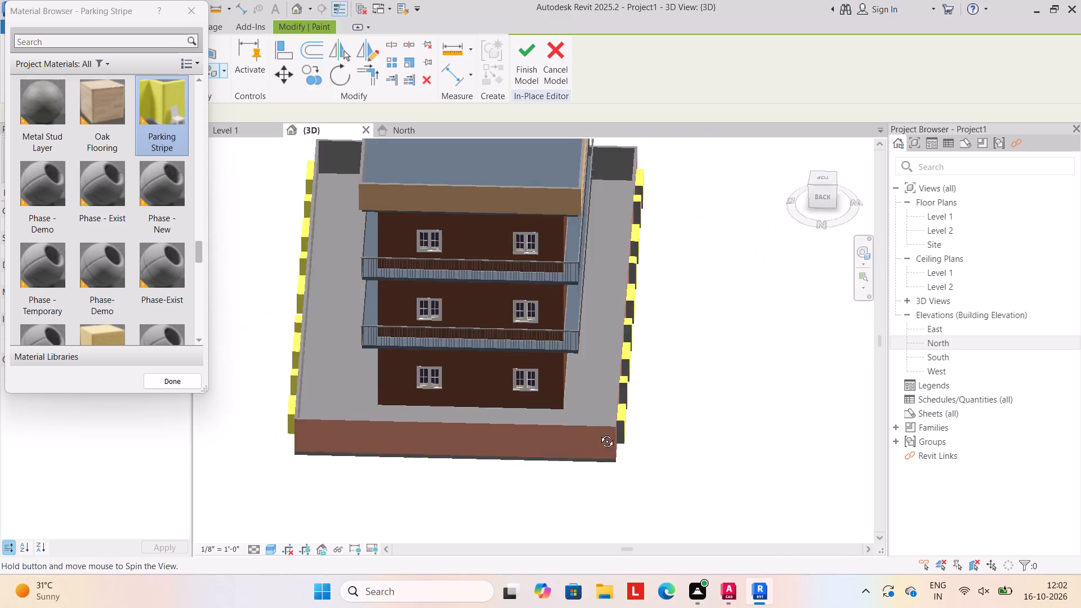
{"action": "middle_click_drag", "start_coordinate": [598, 433], "coordinate": [602, 423], "text": "shift"}
{"action": "scroll", "coordinate": [665, 434], "scroll_direction": "up", "scroll_amount": 4}
{"action": "scroll", "coordinate": [638, 388], "scroll_direction": "up", "scroll_amount": 4}
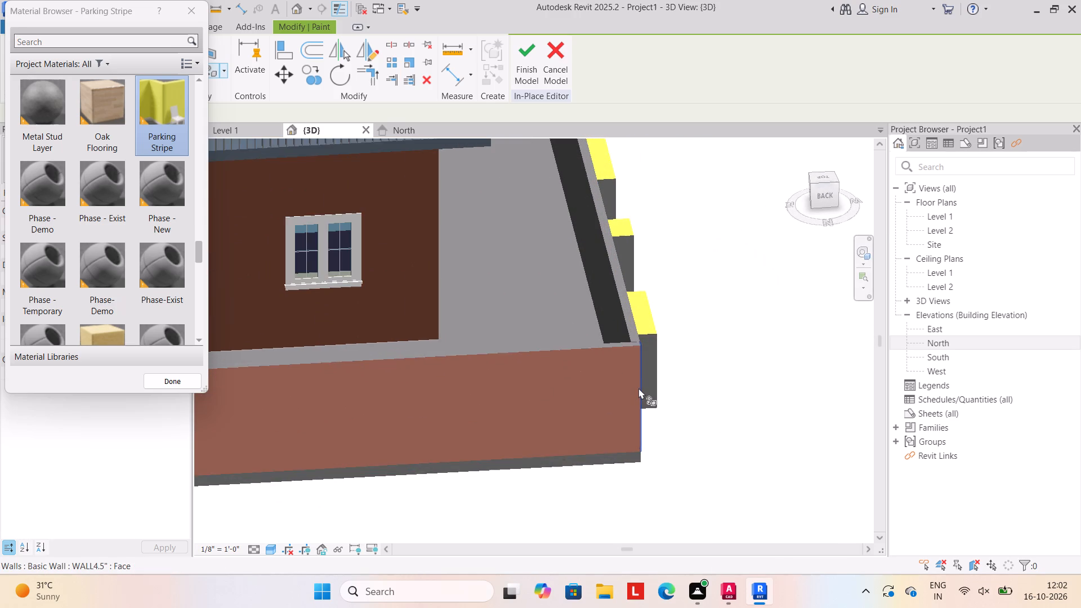
{"action": "left_click", "coordinate": [649, 379]}
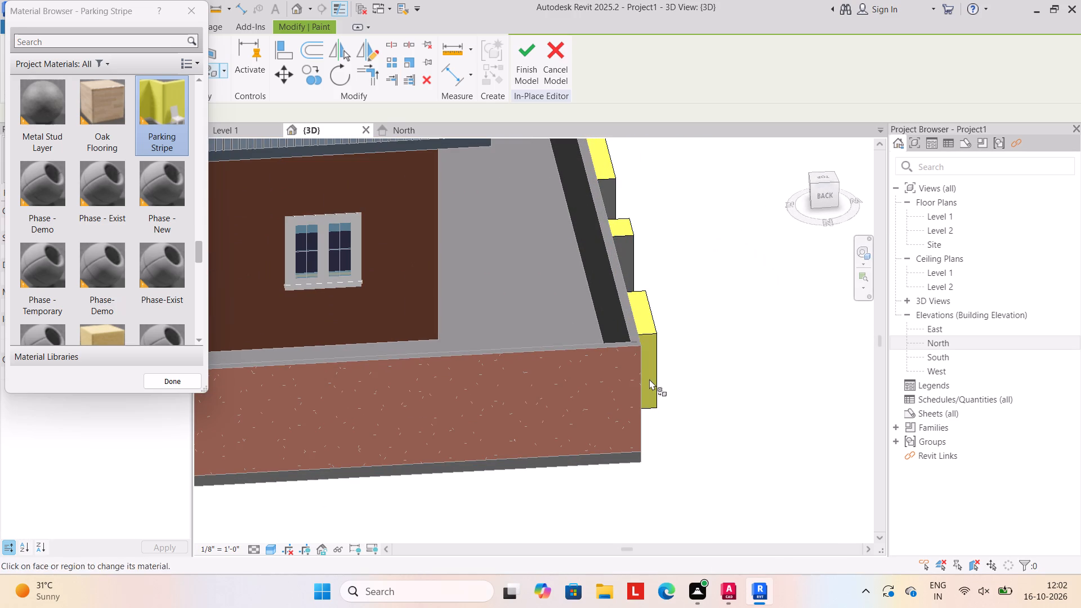
{"action": "left_click", "coordinate": [627, 247]}
{"action": "middle_click_drag", "start_coordinate": [634, 252], "coordinate": [627, 338]}
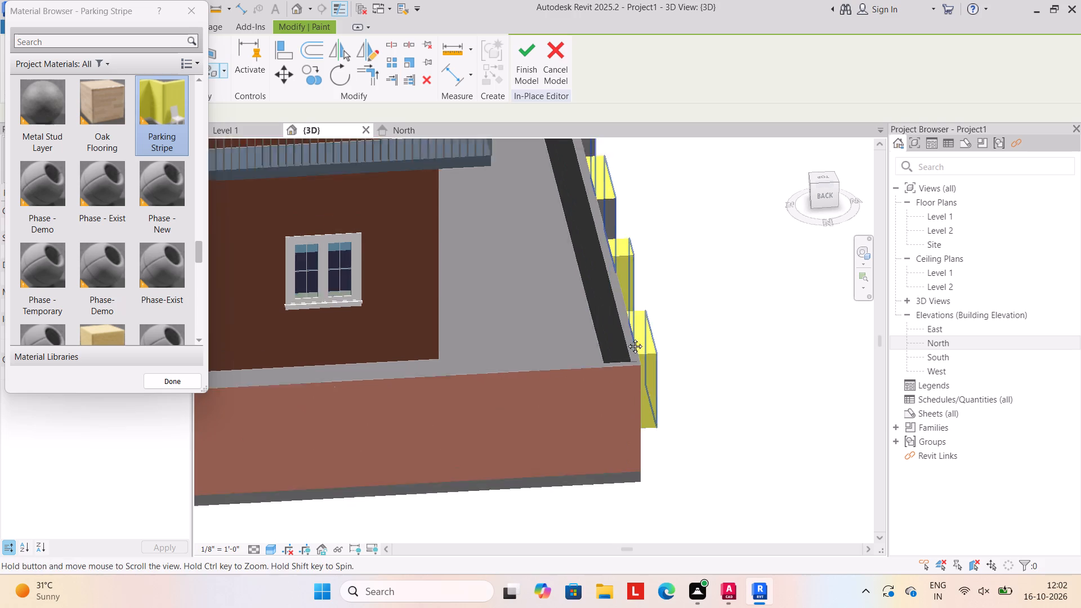
{"action": "middle_click_drag", "start_coordinate": [627, 338], "coordinate": [573, 474]}
{"action": "left_click", "coordinate": [552, 418]}
{"action": "scroll", "coordinate": [534, 413], "scroll_direction": "up", "scroll_amount": 2}
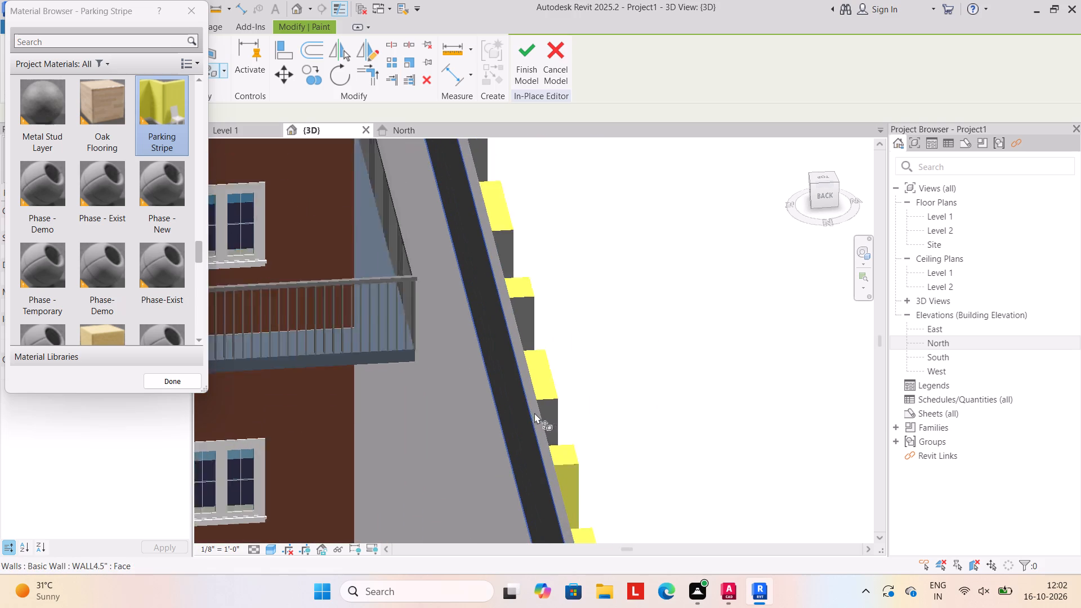
{"action": "scroll", "coordinate": [534, 413], "scroll_direction": "up", "scroll_amount": 2}
{"action": "left_click", "coordinate": [560, 409]}
{"action": "left_click", "coordinate": [527, 273]}
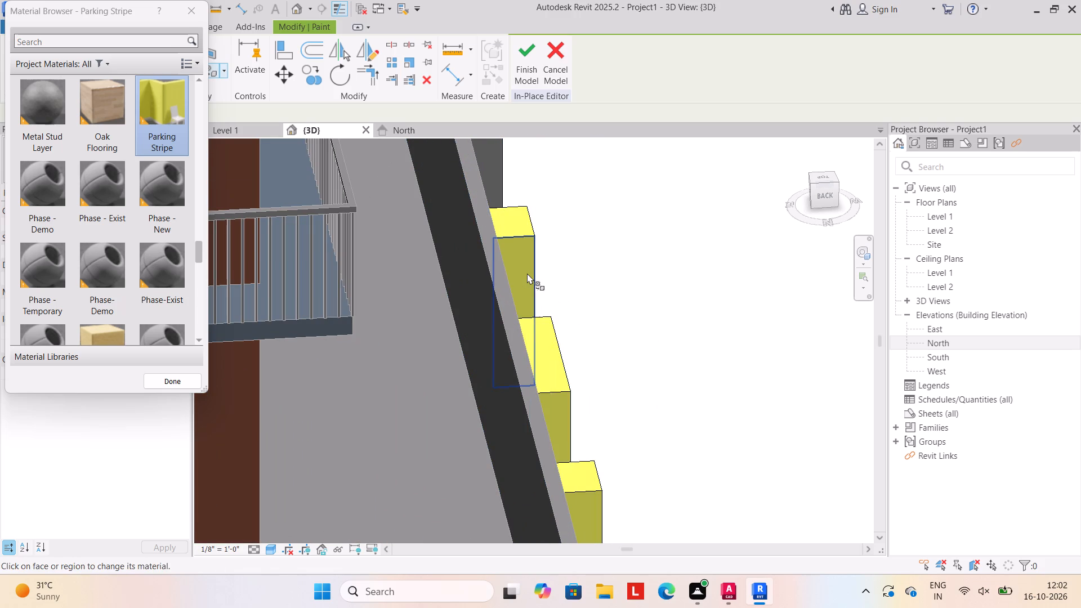
Paint the rear-facing end faces of the fifth, sixth and seventh left wall panels from the rear with Parking Stripe.
{"action": "middle_click_drag", "start_coordinate": [528, 275], "coordinate": [711, 388]}
{"action": "scroll", "coordinate": [711, 387], "scroll_direction": "down", "scroll_amount": 3}
{"action": "left_click", "coordinate": [683, 316]}
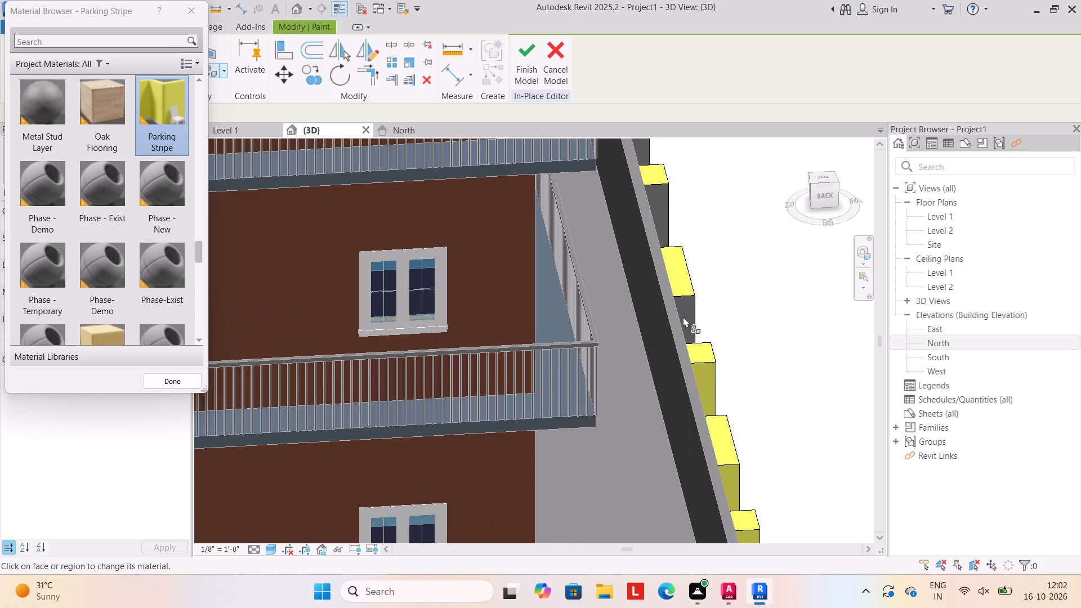
{"action": "left_click", "coordinate": [687, 316]}
{"action": "scroll", "coordinate": [691, 348], "scroll_direction": "down", "scroll_amount": 2}
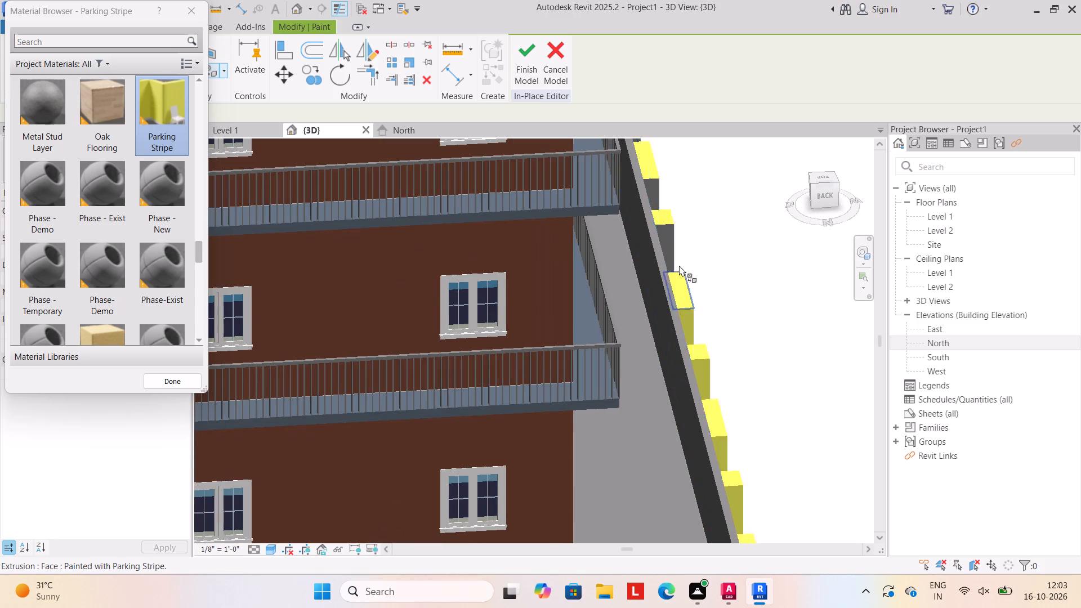
{"action": "left_click", "coordinate": [669, 245]}
{"action": "scroll", "coordinate": [674, 262], "scroll_direction": "up", "scroll_amount": 4}
{"action": "left_click", "coordinate": [663, 246]}
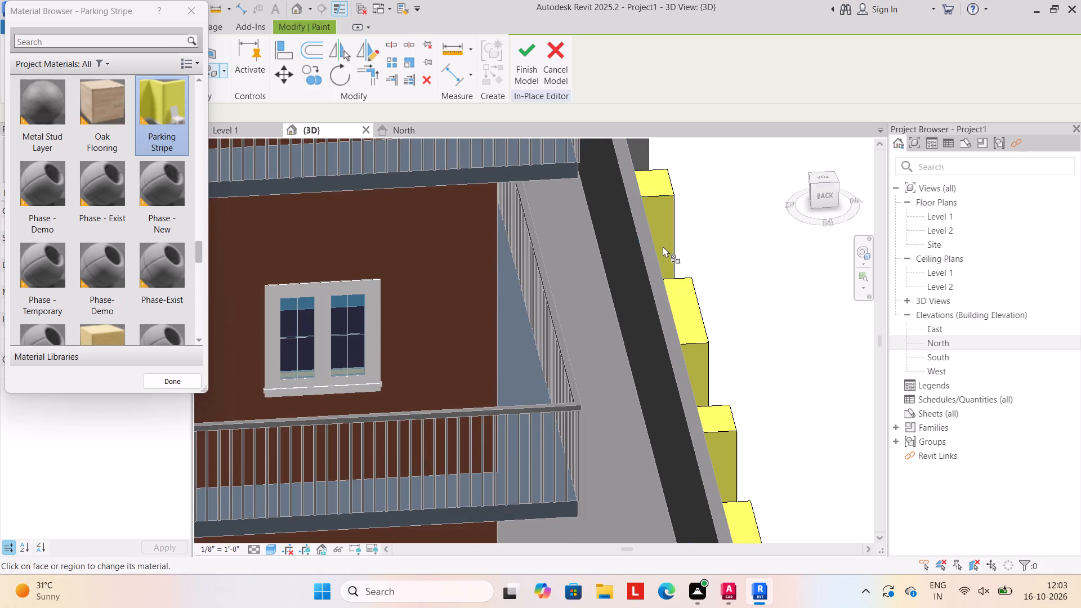
{"action": "middle_click_drag", "start_coordinate": [663, 267], "coordinate": [575, 456]}
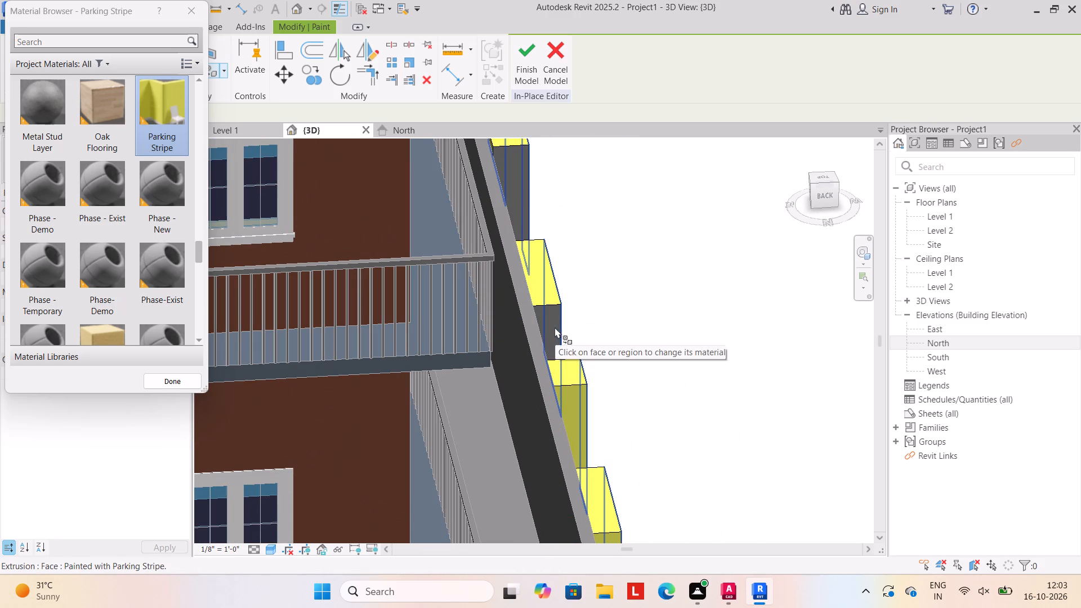
{"action": "left_click", "coordinate": [554, 328]}
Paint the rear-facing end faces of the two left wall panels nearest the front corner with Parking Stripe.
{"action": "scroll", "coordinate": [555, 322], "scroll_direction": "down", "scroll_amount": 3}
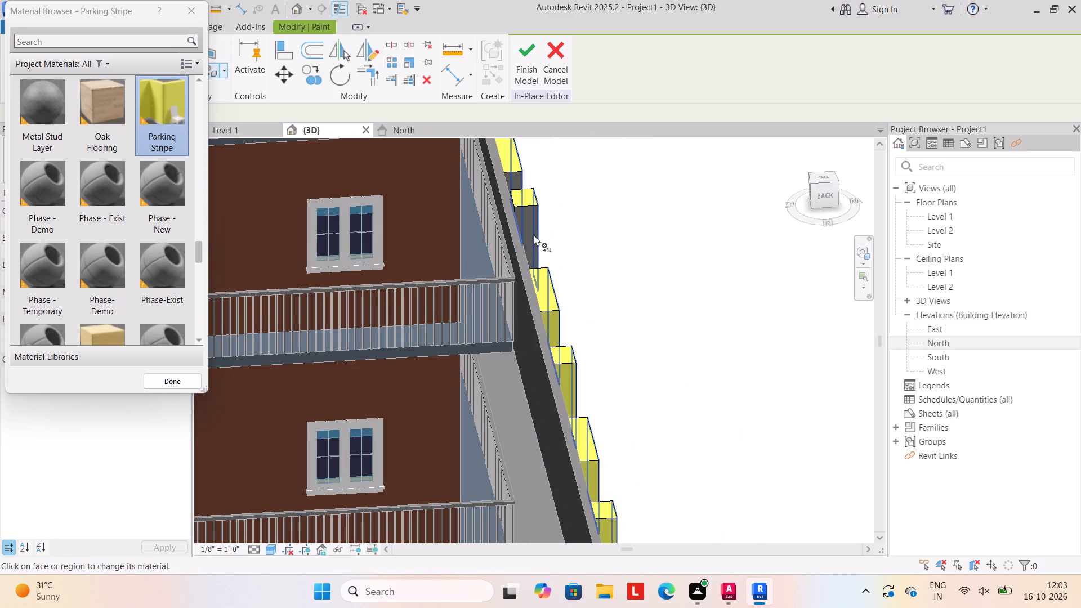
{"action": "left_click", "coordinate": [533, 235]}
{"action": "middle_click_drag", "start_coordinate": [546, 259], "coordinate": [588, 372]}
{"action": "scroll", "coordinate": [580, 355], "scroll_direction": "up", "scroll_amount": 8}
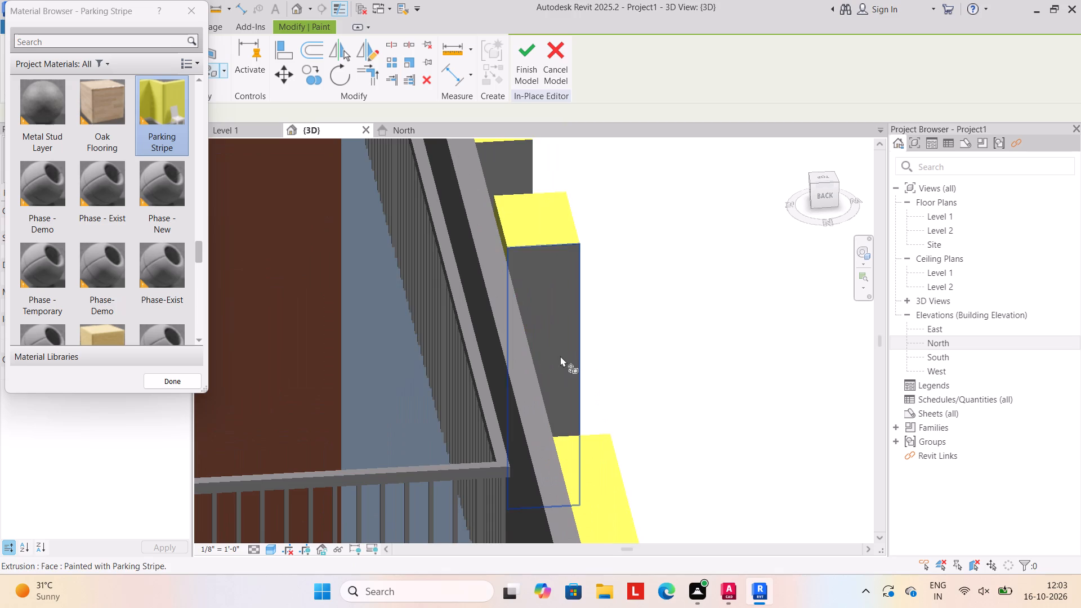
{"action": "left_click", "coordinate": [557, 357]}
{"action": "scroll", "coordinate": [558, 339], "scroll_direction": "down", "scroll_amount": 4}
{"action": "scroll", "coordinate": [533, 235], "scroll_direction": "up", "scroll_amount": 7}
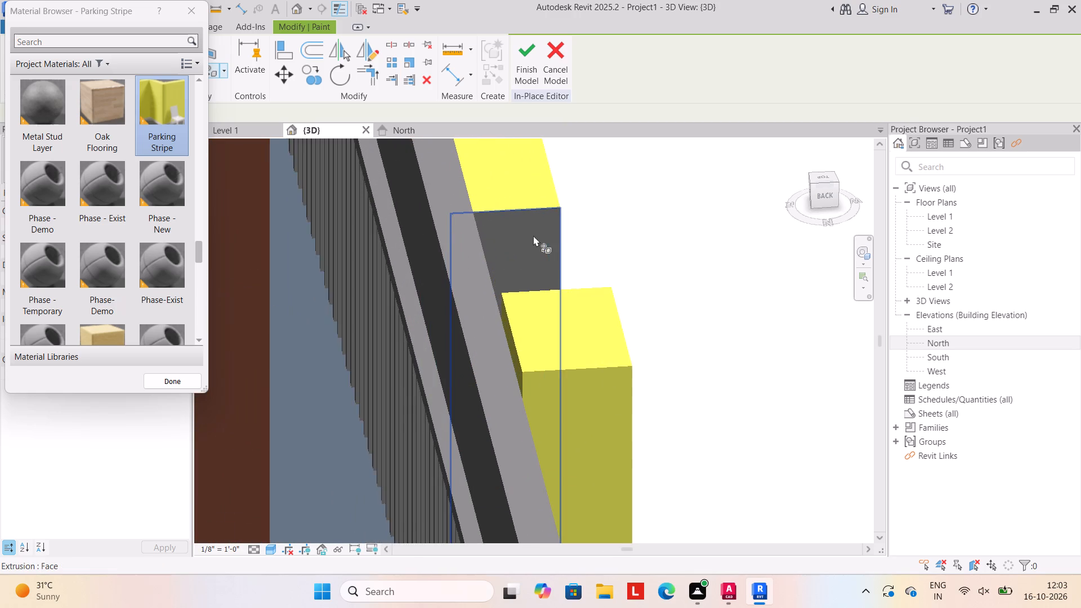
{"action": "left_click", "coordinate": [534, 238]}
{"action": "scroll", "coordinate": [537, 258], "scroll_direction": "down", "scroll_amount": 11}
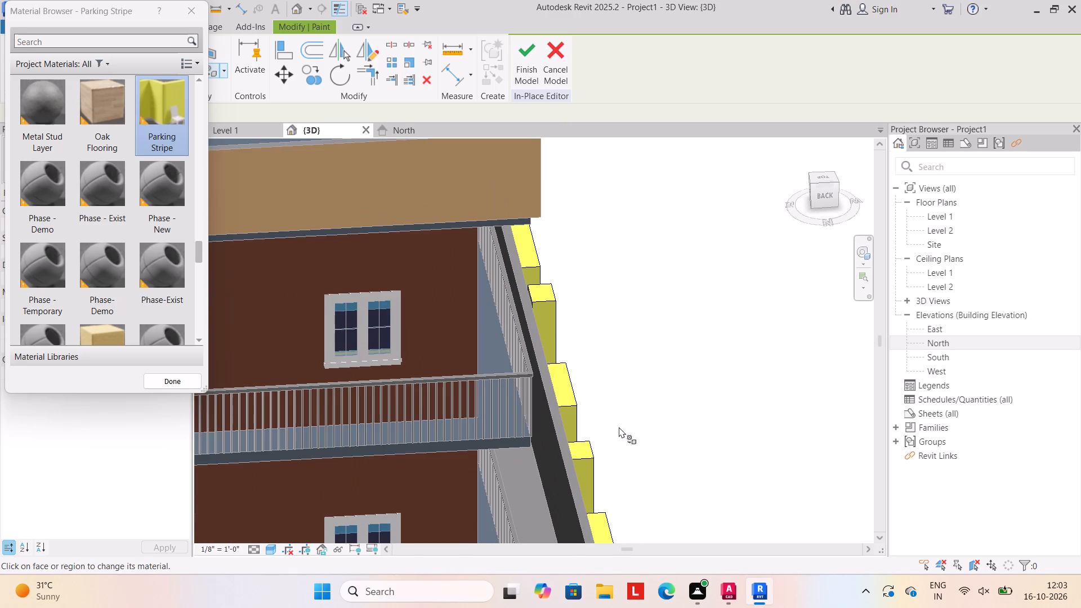
Undo the last two paint operations on the left boundary wall panels.
{"action": "middle_click_drag", "start_coordinate": [631, 450], "coordinate": [568, 401], "text": "shift"}
{"action": "middle_click_drag", "start_coordinate": [577, 425], "coordinate": [580, 233]}
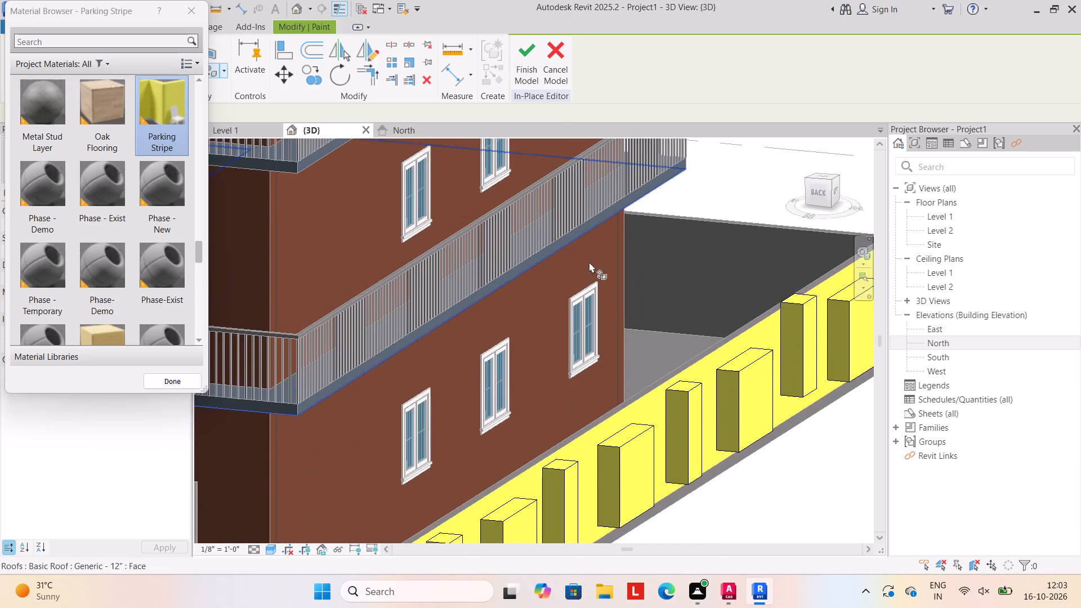
{"action": "scroll", "coordinate": [623, 414], "scroll_direction": "down", "scroll_amount": 4}
{"action": "middle_click_drag", "start_coordinate": [627, 444], "coordinate": [624, 364]}
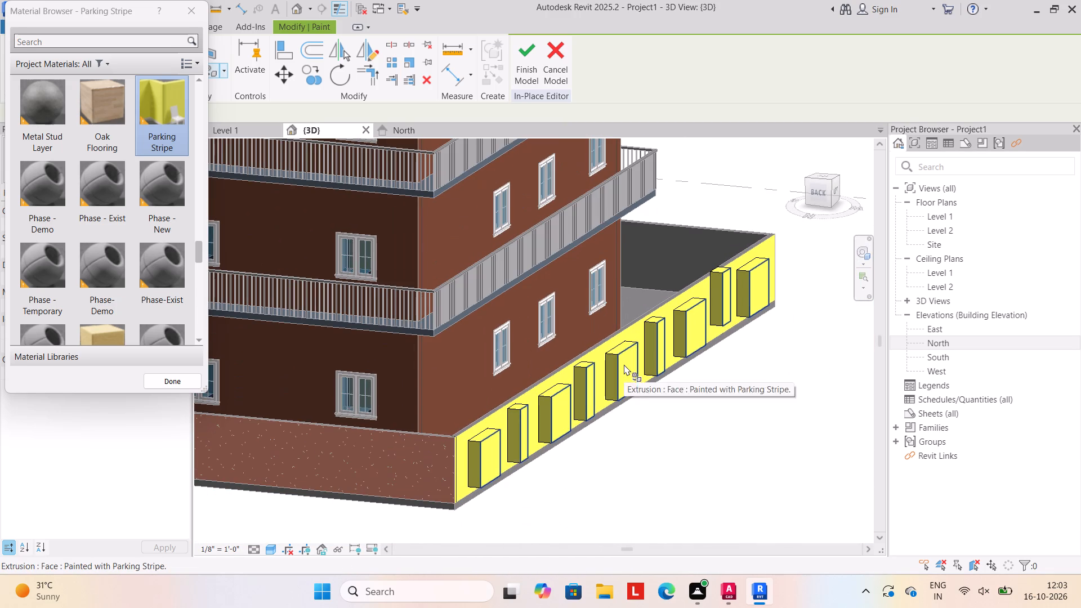
{"action": "key", "text": "ctrl+z"}
{"action": "scroll", "coordinate": [626, 403], "scroll_direction": "down", "scroll_amount": 11}
{"action": "middle_click_drag", "start_coordinate": [631, 436], "coordinate": [539, 278]}
{"action": "scroll", "coordinate": [551, 344], "scroll_direction": "down", "scroll_amount": 5}
{"action": "scroll", "coordinate": [574, 392], "scroll_direction": "down", "scroll_amount": 4}
{"action": "middle_click_drag", "start_coordinate": [644, 474], "coordinate": [656, 421]}
{"action": "scroll", "coordinate": [656, 421], "scroll_direction": "up", "scroll_amount": 1}
{"action": "middle_click_drag", "start_coordinate": [667, 459], "coordinate": [564, 477], "text": "shift"}
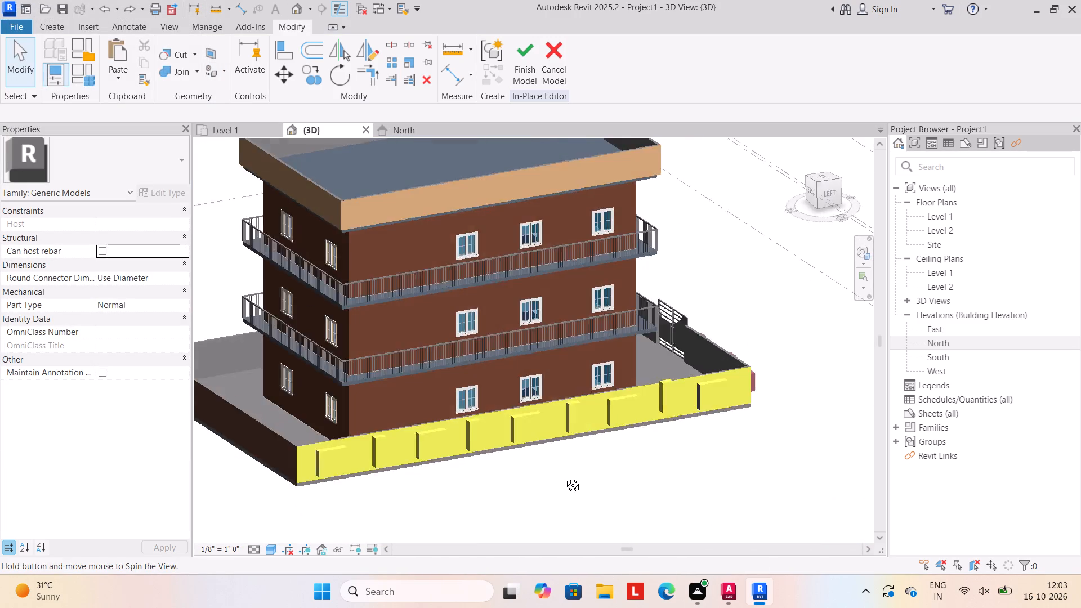
{"action": "middle_click_drag", "start_coordinate": [564, 477], "coordinate": [550, 470], "text": "shift"}
{"action": "key", "text": "ctrl+z"}
Paint the front-facing end faces of the first, second, fourth, fifth and sixth left wall panels from the front with Parking Stripe.
{"action": "scroll", "coordinate": [557, 453], "scroll_direction": "down", "scroll_amount": 7}
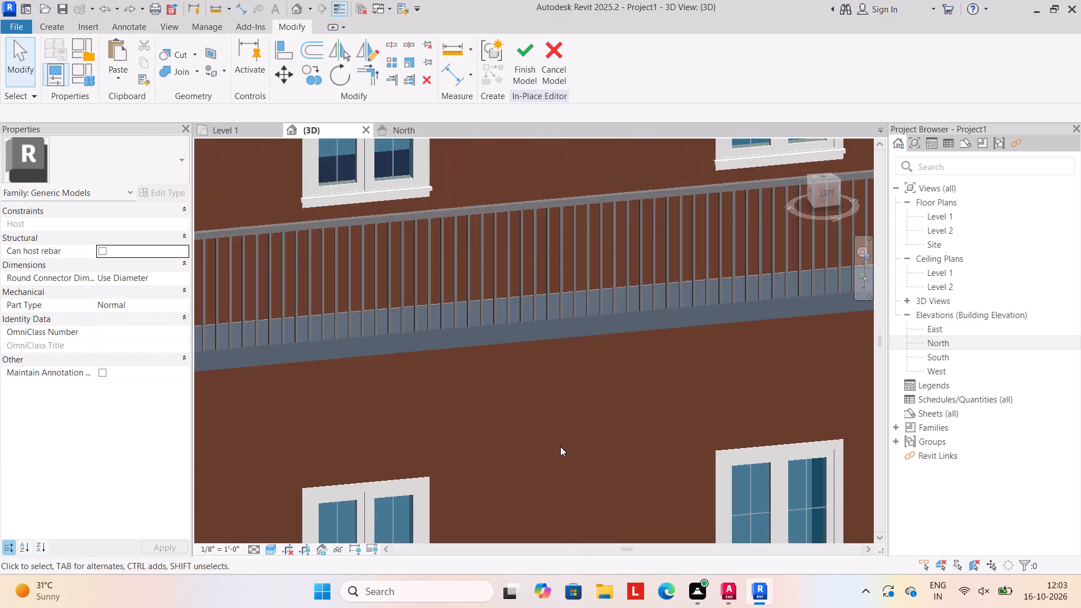
{"action": "scroll", "coordinate": [560, 446], "scroll_direction": "down", "scroll_amount": 19}
{"action": "scroll", "coordinate": [565, 506], "scroll_direction": "up", "scroll_amount": 6}
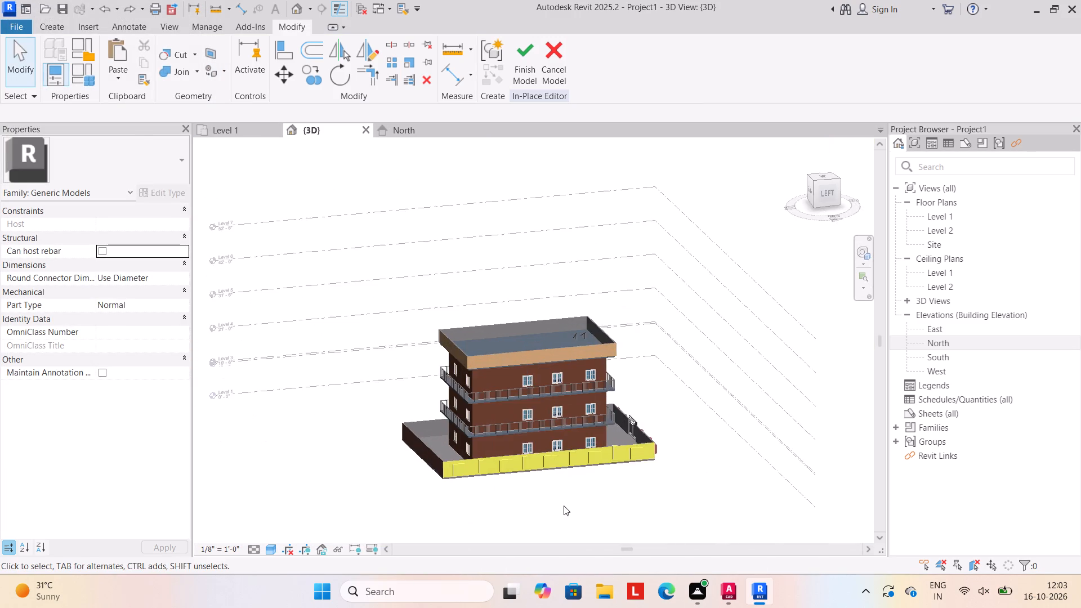
{"action": "scroll", "coordinate": [519, 478], "scroll_direction": "up", "scroll_amount": 5}
{"action": "middle_click_drag", "start_coordinate": [666, 471], "coordinate": [564, 479], "text": "ctrl"}
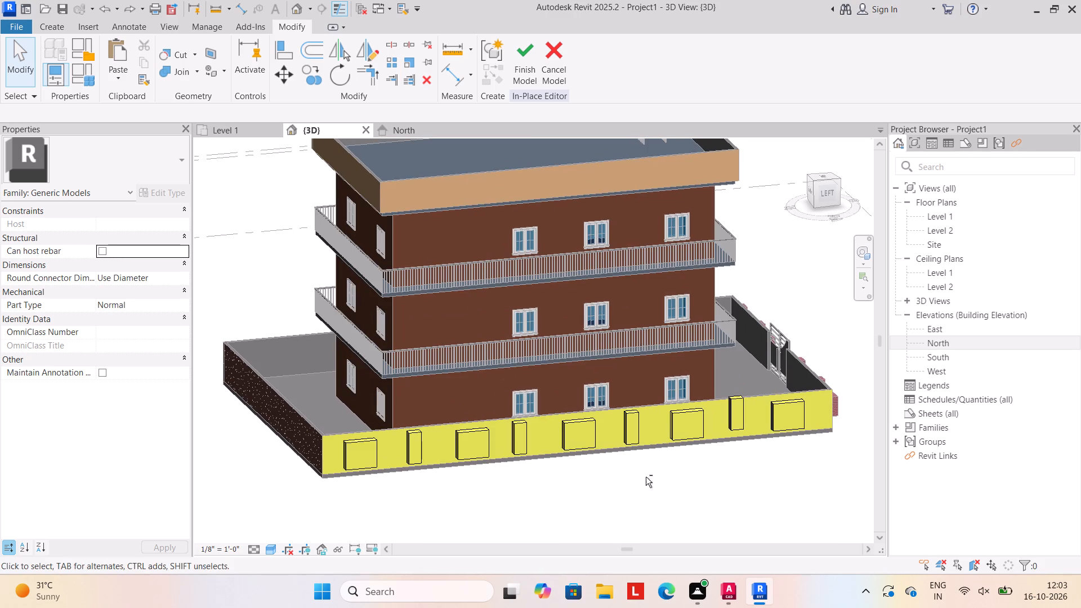
{"action": "middle_click_drag", "start_coordinate": [634, 488], "coordinate": [395, 473], "text": "shift"}
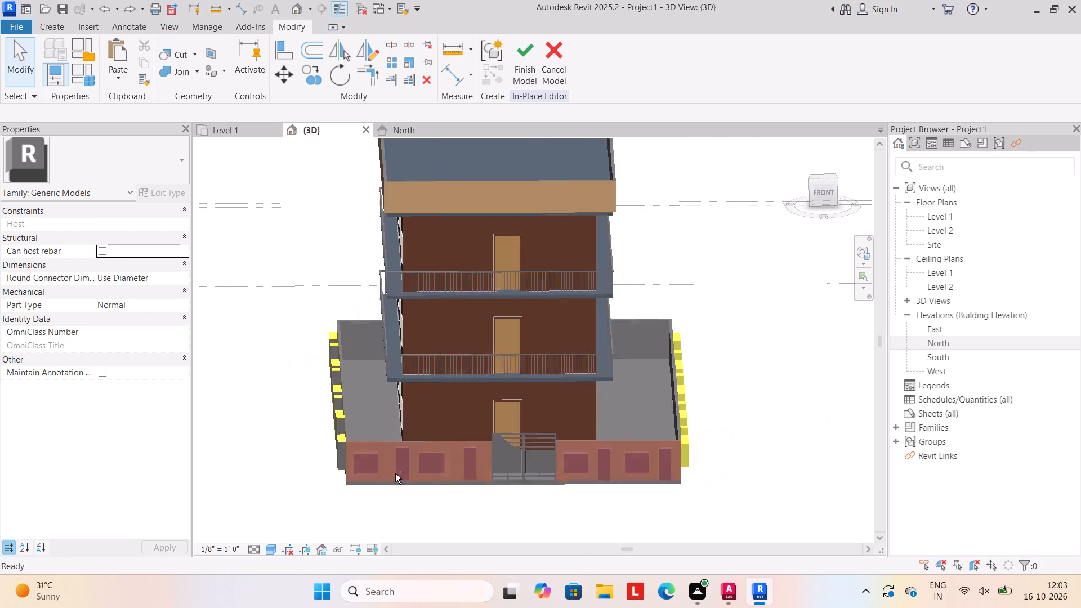
{"action": "scroll", "coordinate": [310, 464], "scroll_direction": "up", "scroll_amount": 4}
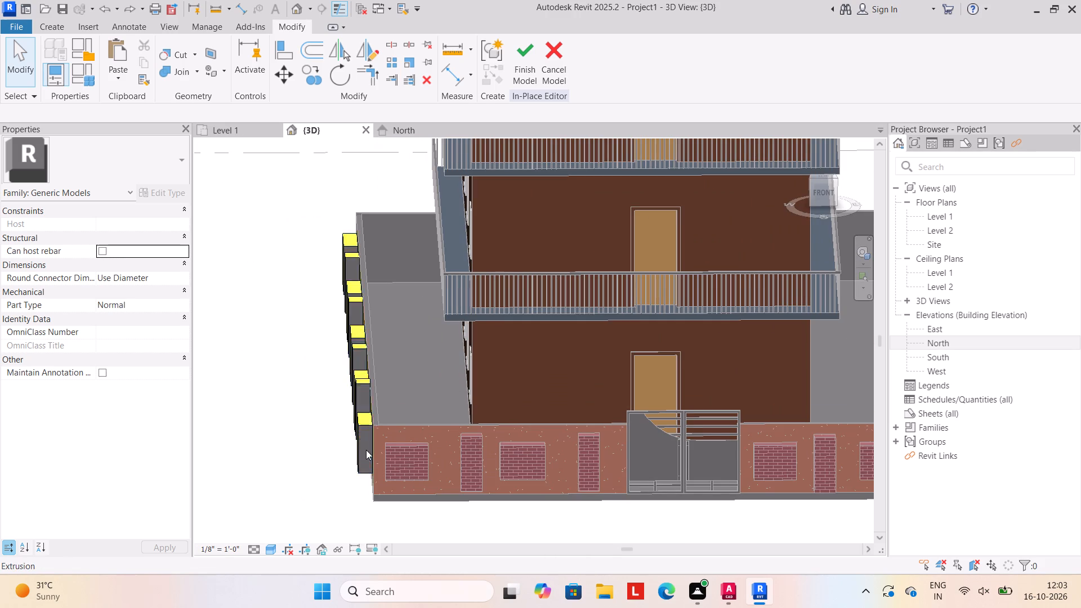
{"action": "left_click", "coordinate": [363, 457]}
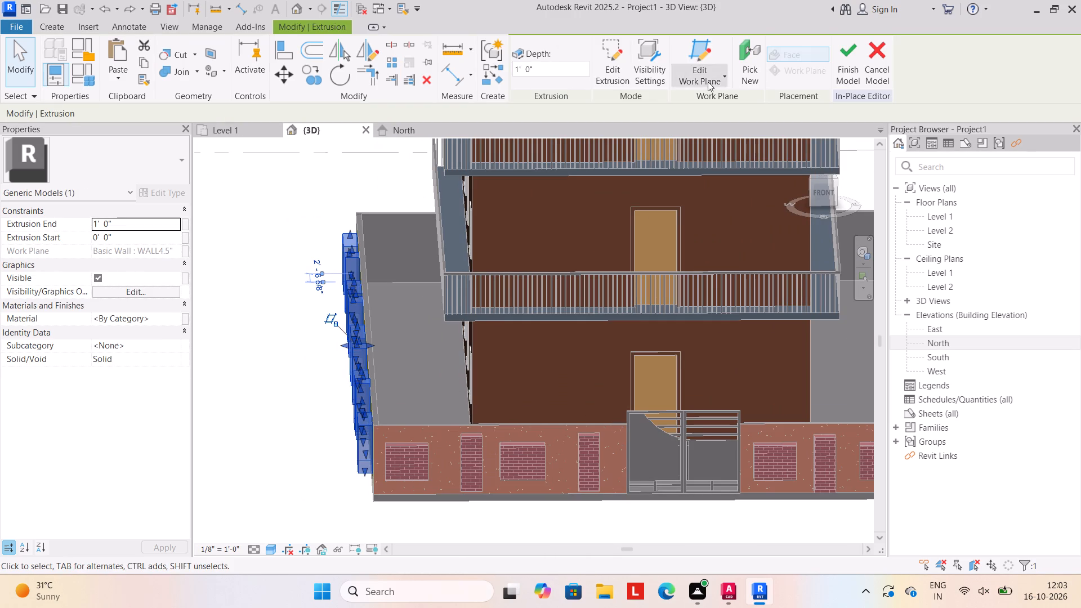
{"action": "key", "text": "Escape"}
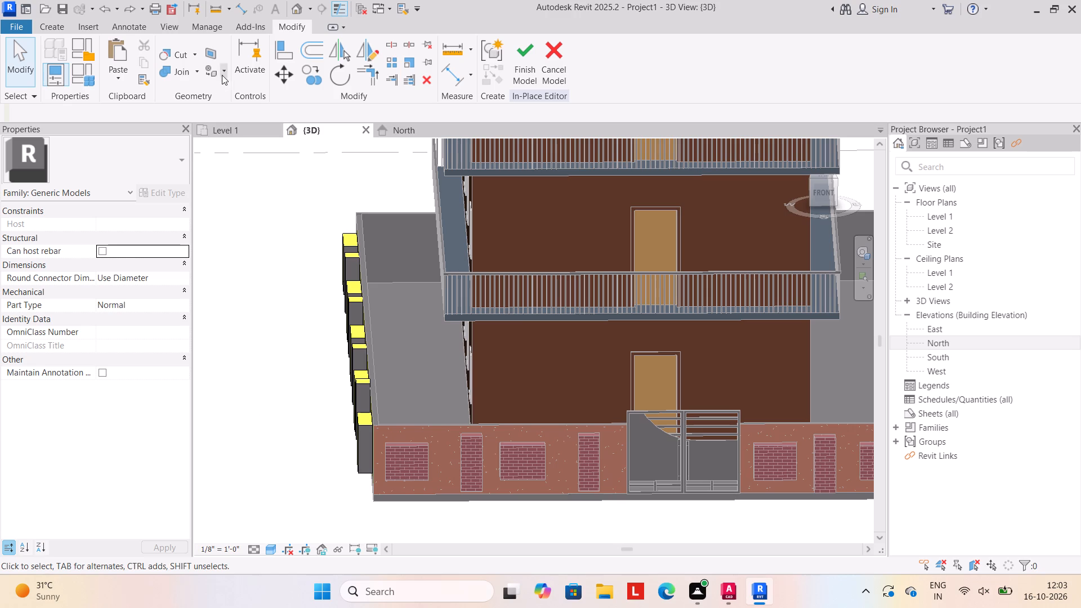
{"action": "left_click", "coordinate": [222, 69]}
{"action": "left_click", "coordinate": [233, 92]}
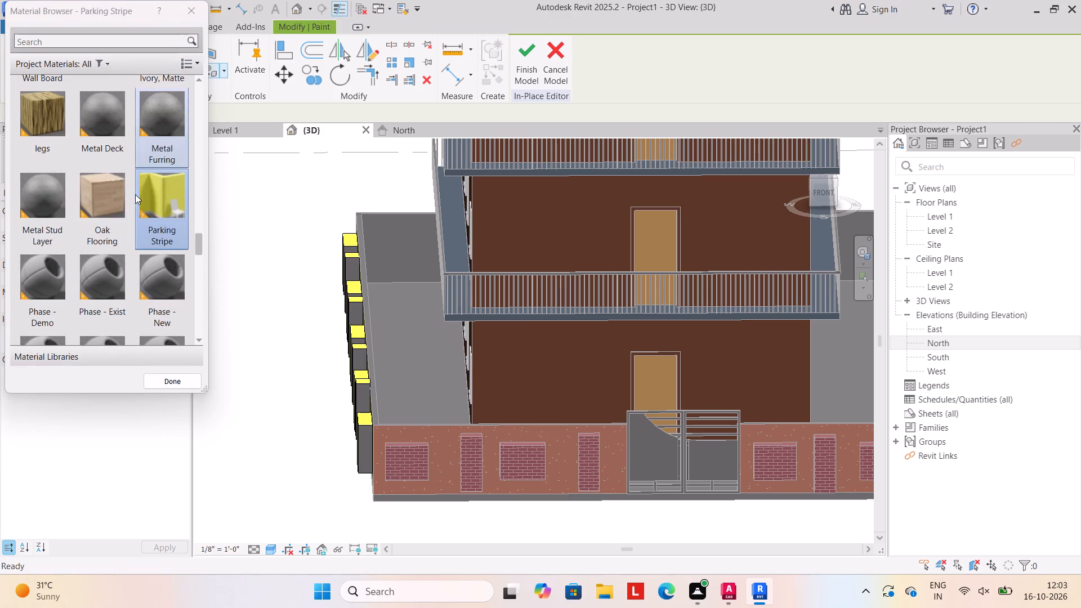
{"action": "left_click", "coordinate": [169, 186]}
{"action": "scroll", "coordinate": [360, 452], "scroll_direction": "up", "scroll_amount": 2}
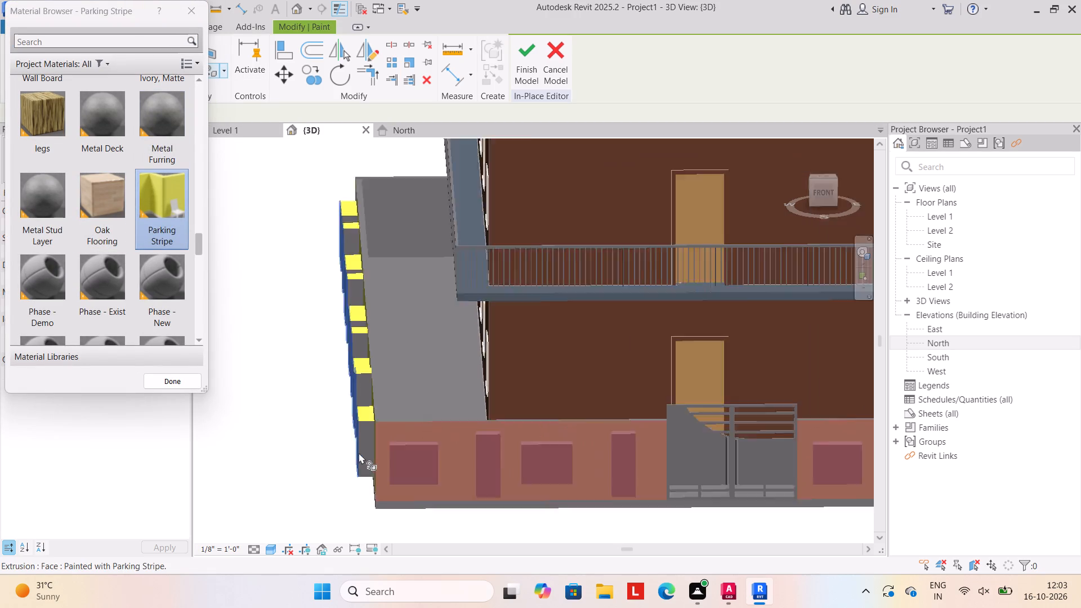
{"action": "scroll", "coordinate": [359, 453], "scroll_direction": "up", "scroll_amount": 2}
{"action": "left_click", "coordinate": [364, 453]}
{"action": "left_click", "coordinate": [365, 351]}
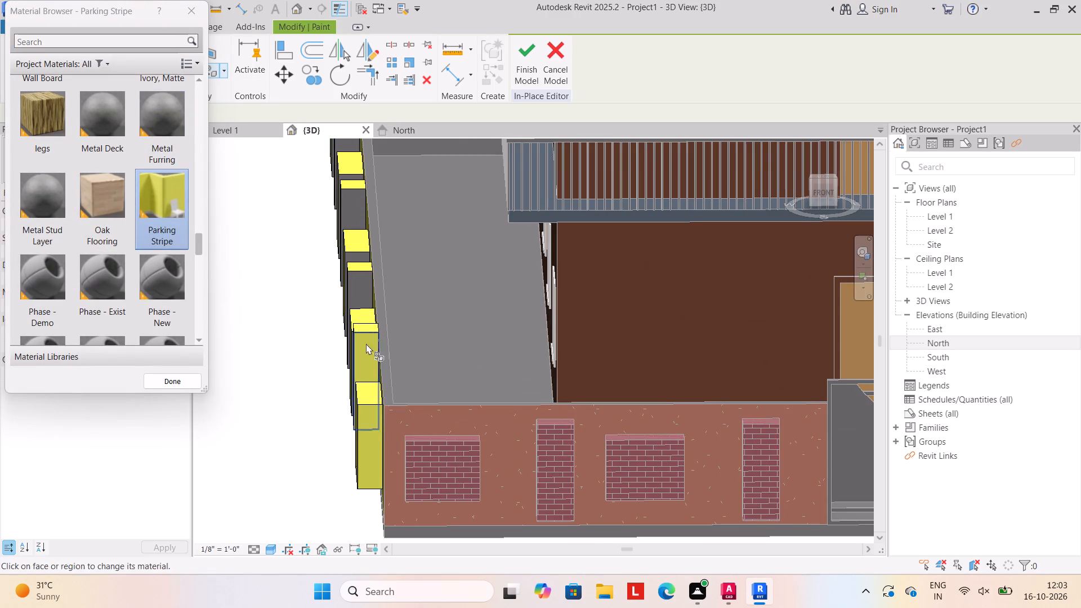
{"action": "left_click", "coordinate": [361, 287]}
{"action": "left_click", "coordinate": [351, 253]}
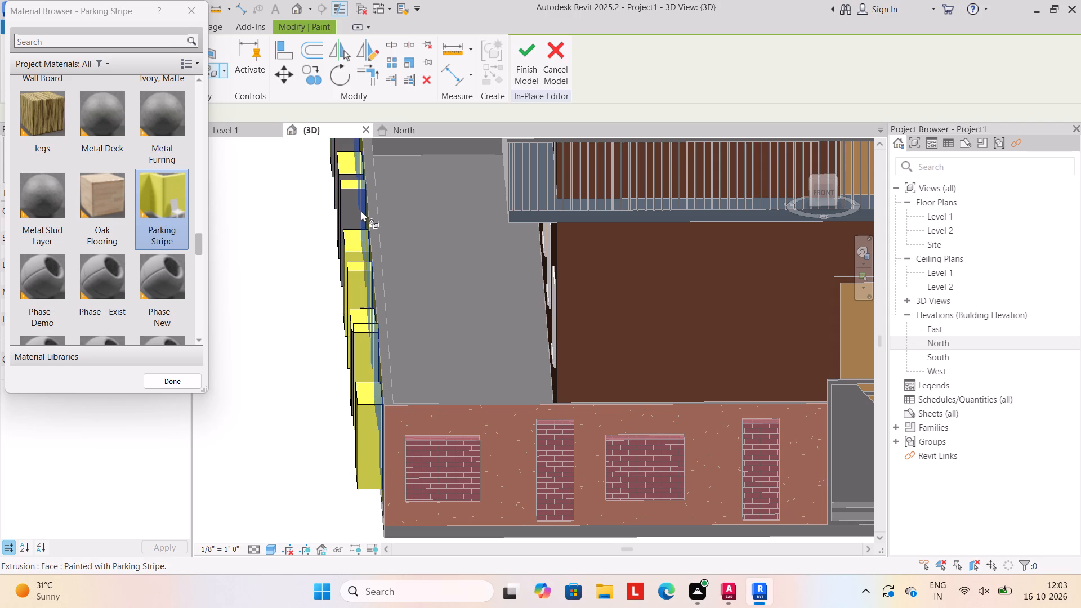
{"action": "left_click", "coordinate": [349, 201]}
Paint the front-facing end faces of the three left wall panels nearest the rear corner with Parking Stripe and finish the in-place model.
{"action": "middle_click_drag", "start_coordinate": [356, 218], "coordinate": [414, 363]}
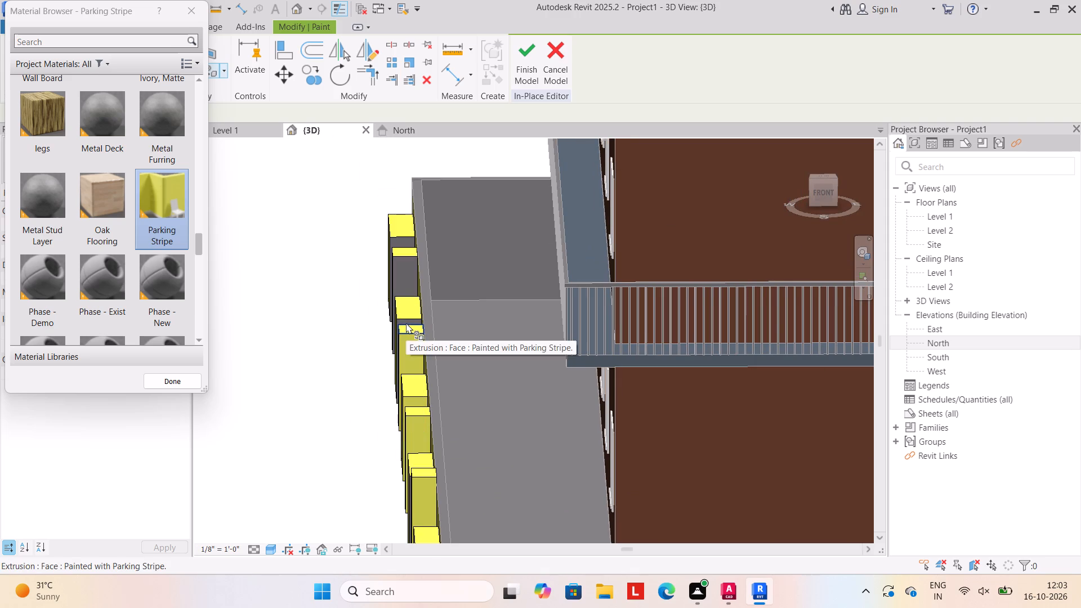
{"action": "left_click", "coordinate": [408, 320]}
{"action": "scroll", "coordinate": [400, 326], "scroll_direction": "up", "scroll_amount": 3}
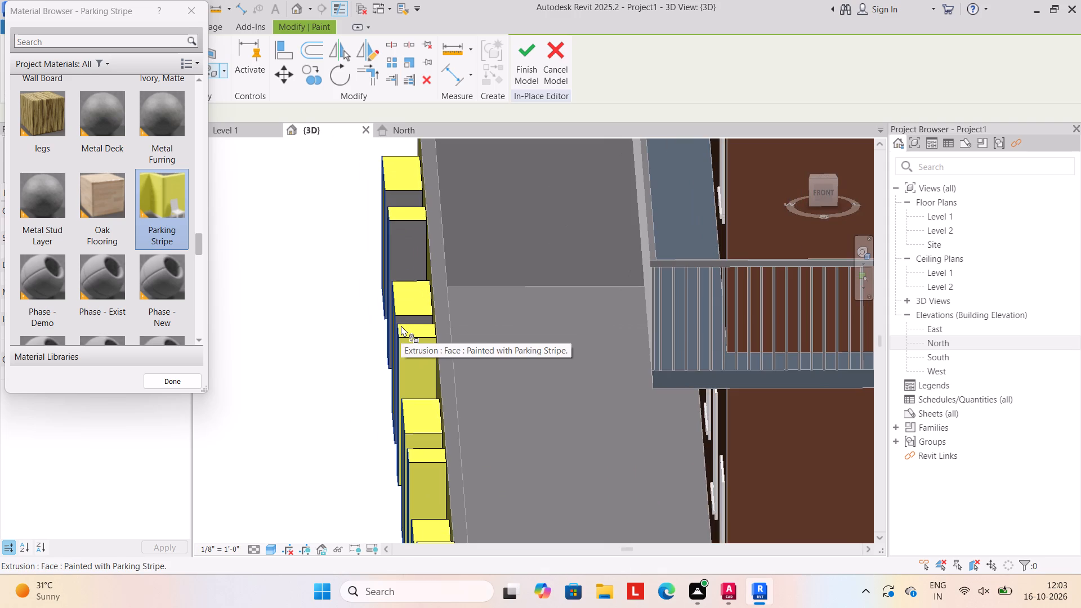
{"action": "scroll", "coordinate": [397, 339], "scroll_direction": "up", "scroll_amount": 2}
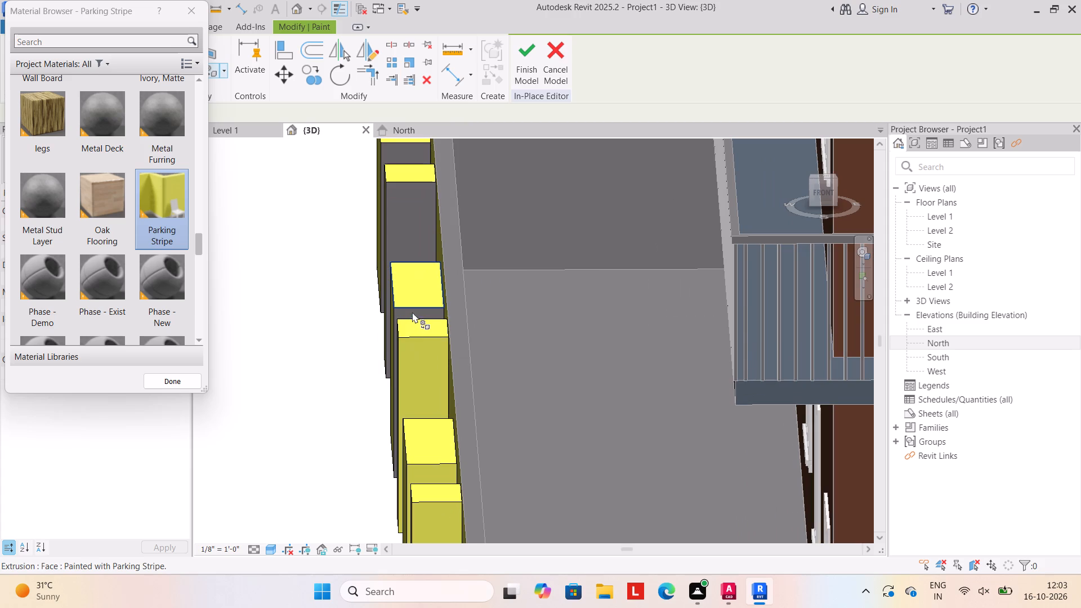
{"action": "left_click", "coordinate": [413, 311]}
{"action": "left_click", "coordinate": [410, 213]}
{"action": "left_click", "coordinate": [408, 309]}
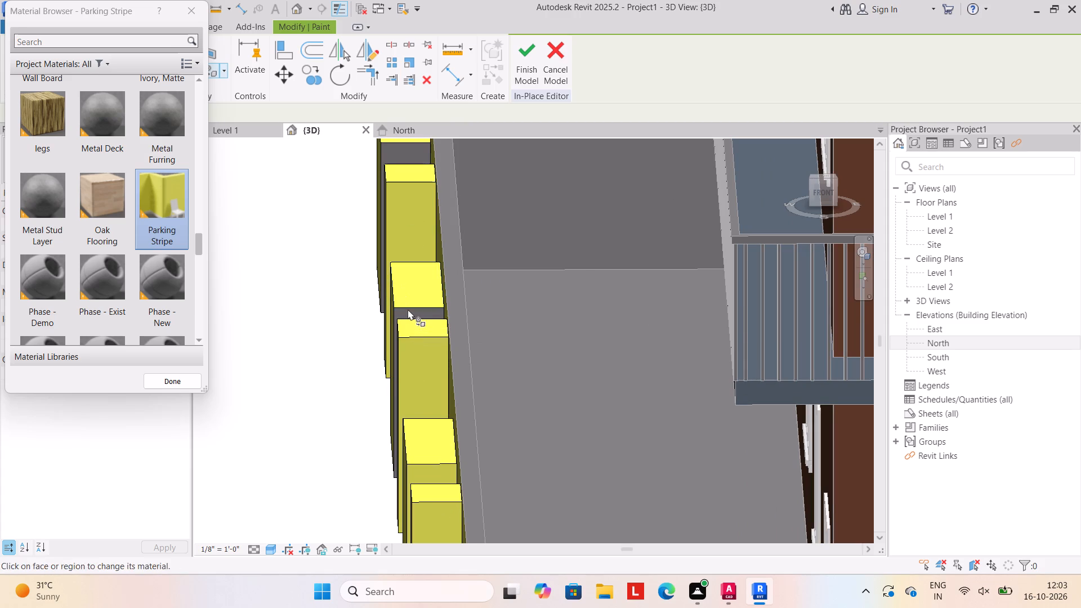
{"action": "left_click", "coordinate": [412, 310]}
{"action": "scroll", "coordinate": [417, 308], "scroll_direction": "up", "scroll_amount": 3}
{"action": "left_click", "coordinate": [419, 314]}
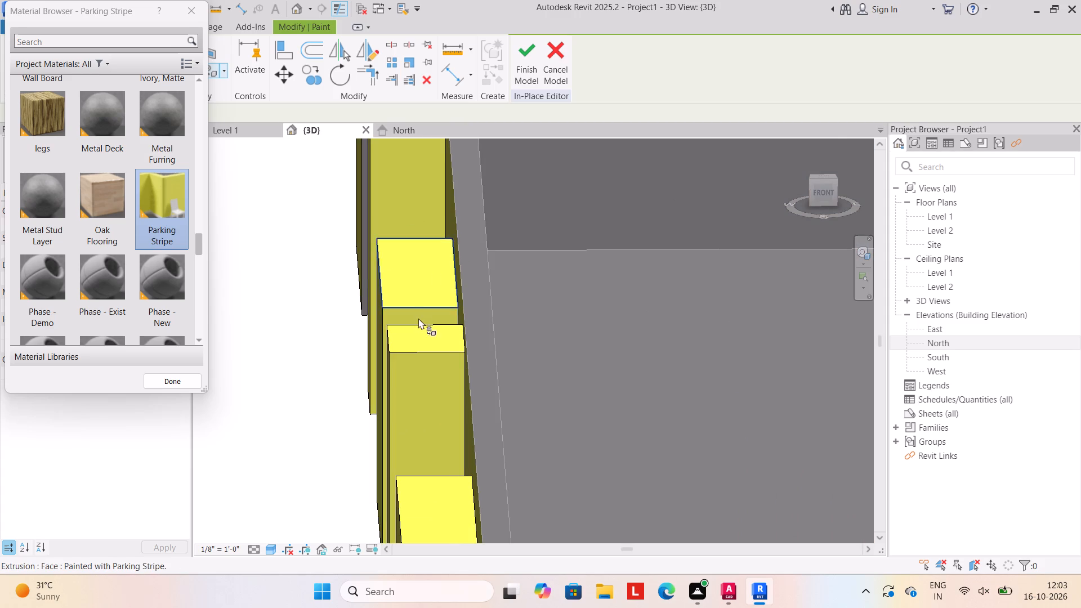
{"action": "scroll", "coordinate": [418, 319], "scroll_direction": "down", "scroll_amount": 5}
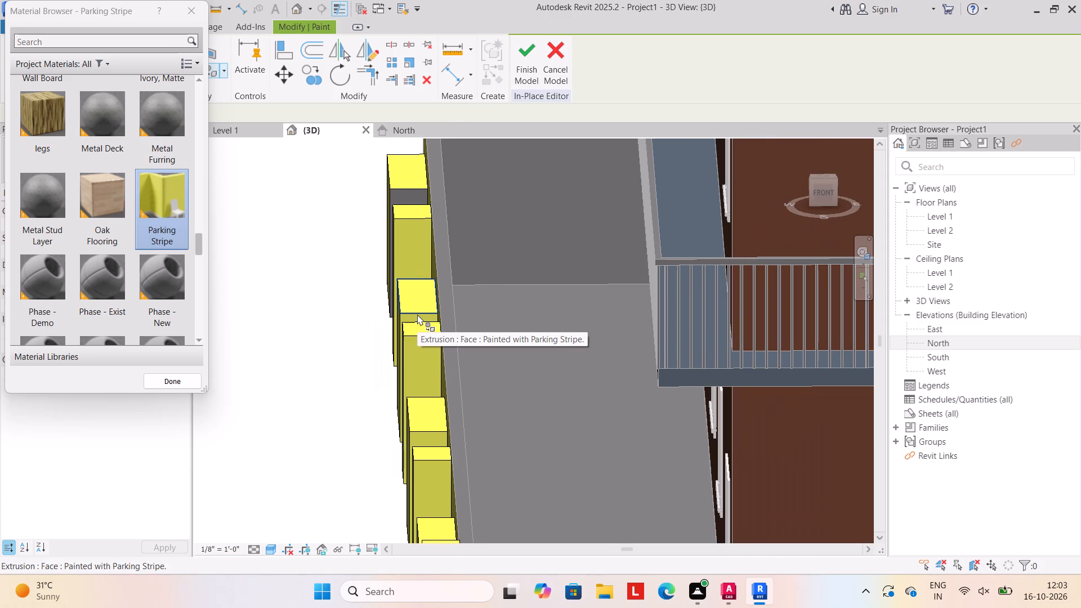
{"action": "scroll", "coordinate": [417, 313], "scroll_direction": "down", "scroll_amount": 1}
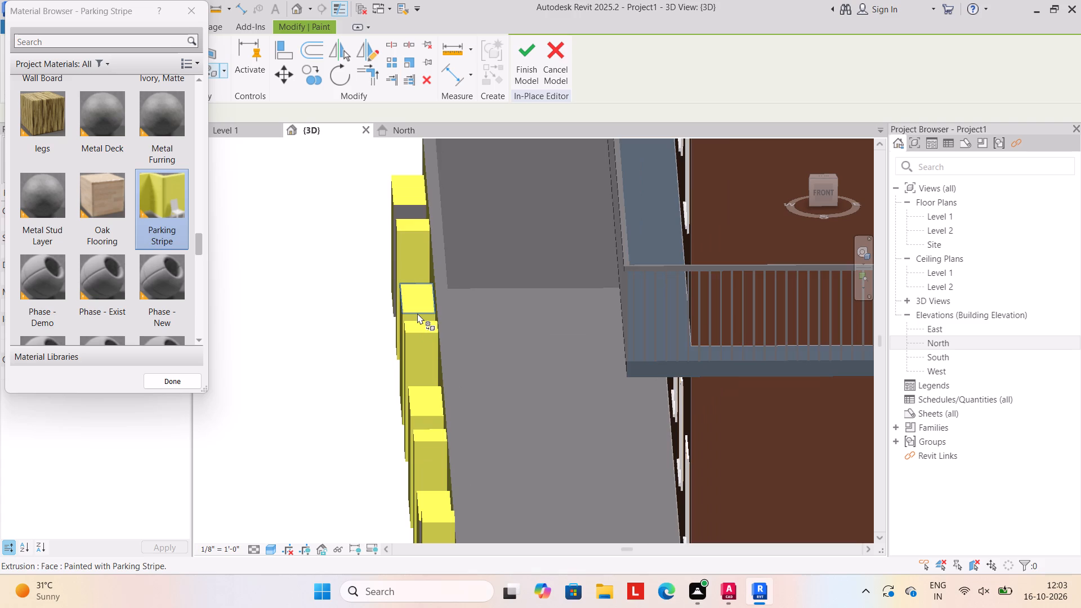
{"action": "scroll", "coordinate": [417, 313], "scroll_direction": "down", "scroll_amount": 1}
{"action": "scroll", "coordinate": [403, 227], "scroll_direction": "up", "scroll_amount": 8}
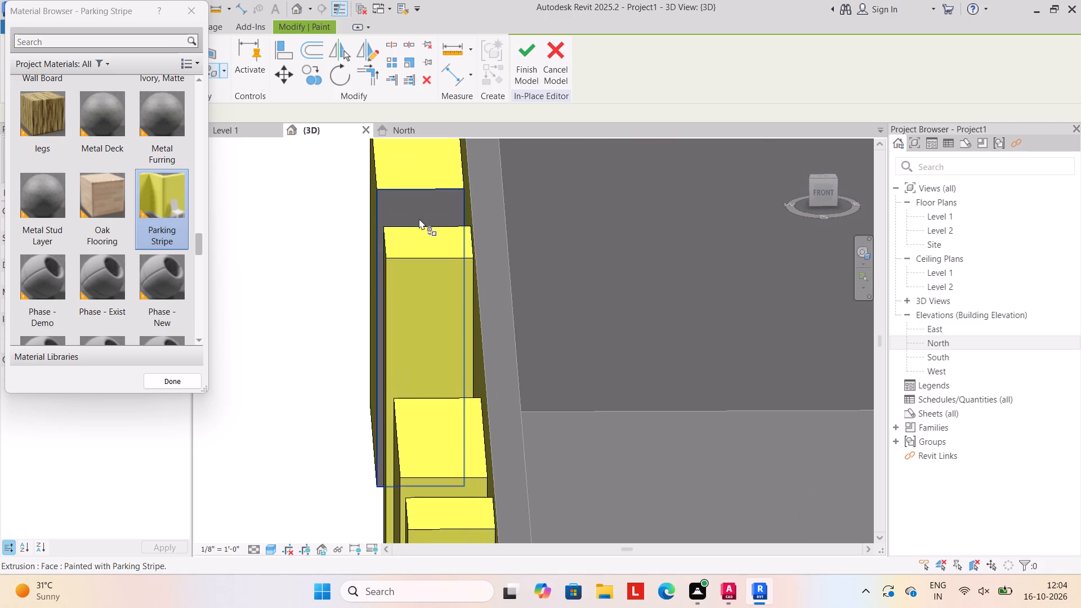
{"action": "left_click", "coordinate": [421, 209]}
{"action": "scroll", "coordinate": [220, 471], "scroll_direction": "down", "scroll_amount": 10}
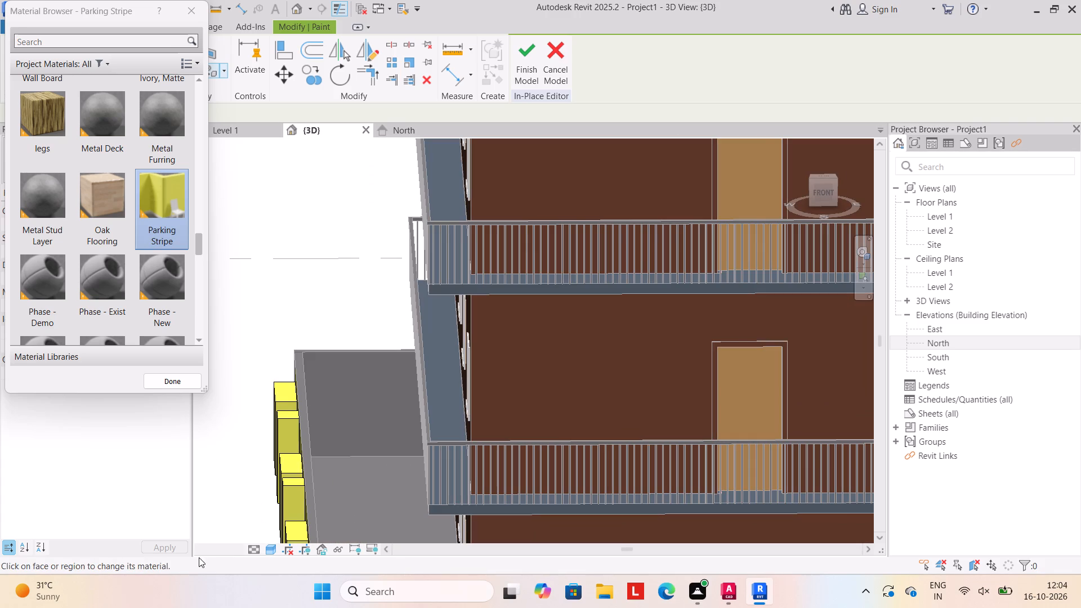
{"action": "middle_click_drag", "start_coordinate": [182, 579], "coordinate": [343, 564], "text": "shift"}
{"action": "middle_click_drag", "start_coordinate": [235, 485], "coordinate": [370, 458], "text": "shift"}
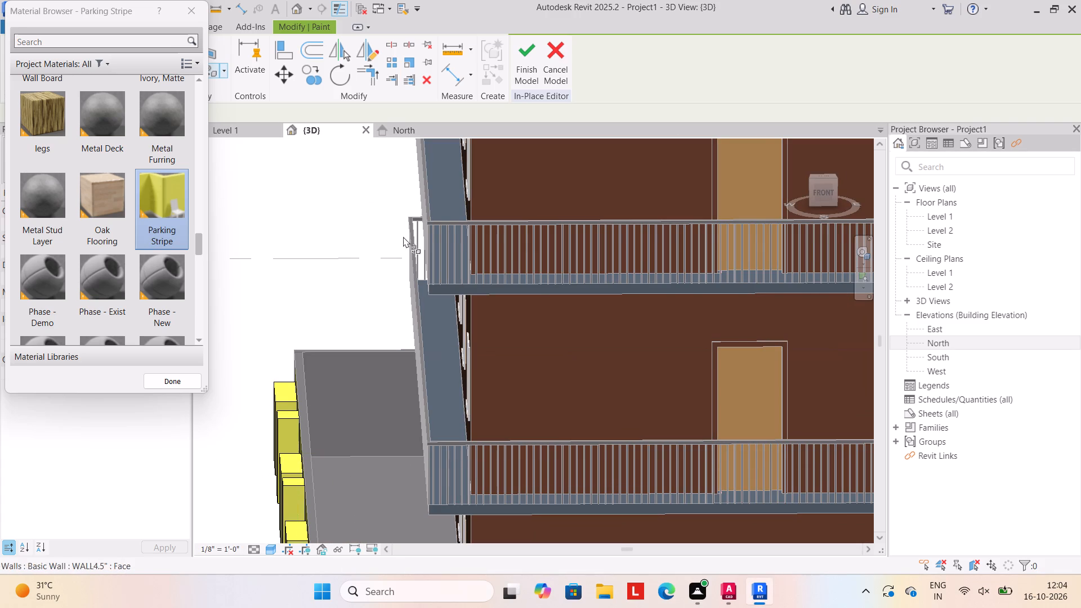
{"action": "left_click", "coordinate": [519, 67]}
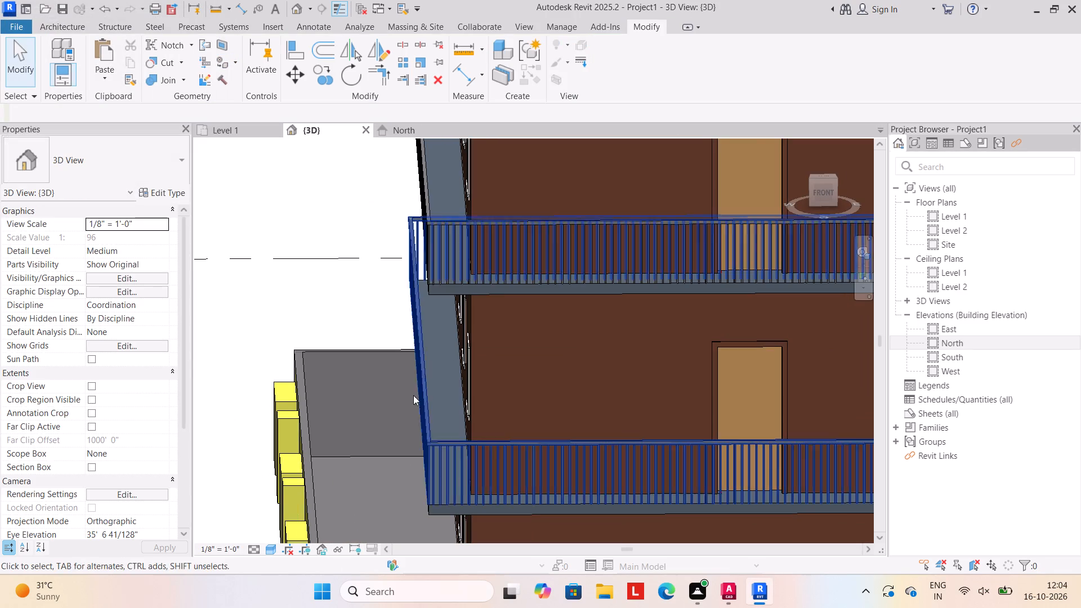
Paint the outer face of the left boundary wall, around the yellow panels, with Carpet (1).
{"action": "scroll", "coordinate": [312, 437], "scroll_direction": "down", "scroll_amount": 13}
{"action": "middle_click_drag", "start_coordinate": [392, 536], "coordinate": [579, 475], "text": "shift"}
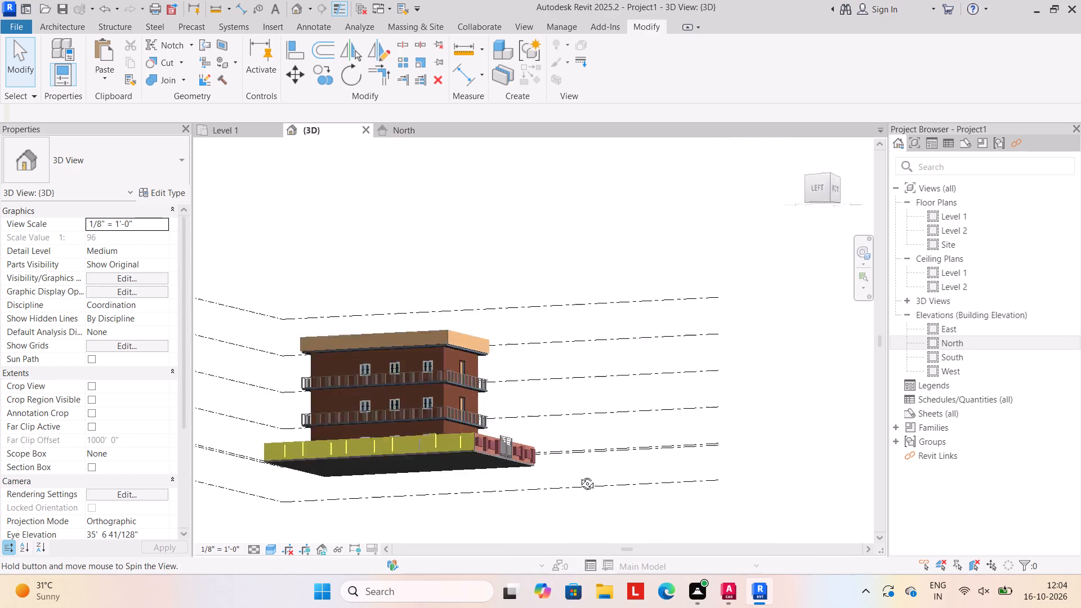
{"action": "middle_click_drag", "start_coordinate": [579, 475], "coordinate": [671, 490], "text": "shift"}
{"action": "middle_click_drag", "start_coordinate": [571, 502], "coordinate": [487, 525], "text": "shift"}
{"action": "middle_click_drag", "start_coordinate": [452, 513], "coordinate": [593, 475]}
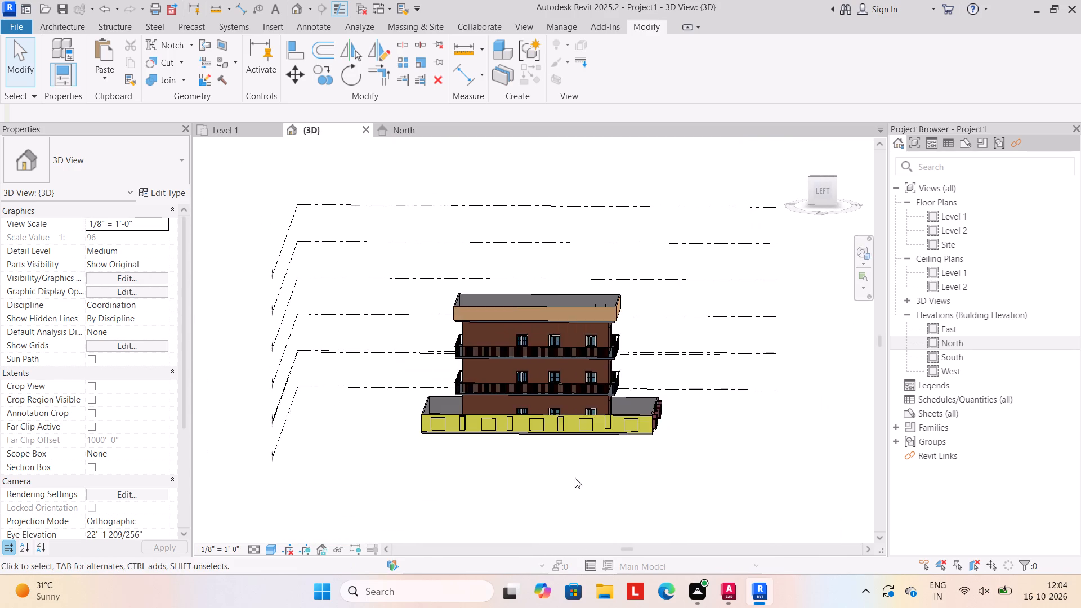
{"action": "scroll", "coordinate": [497, 470], "scroll_direction": "up", "scroll_amount": 4}
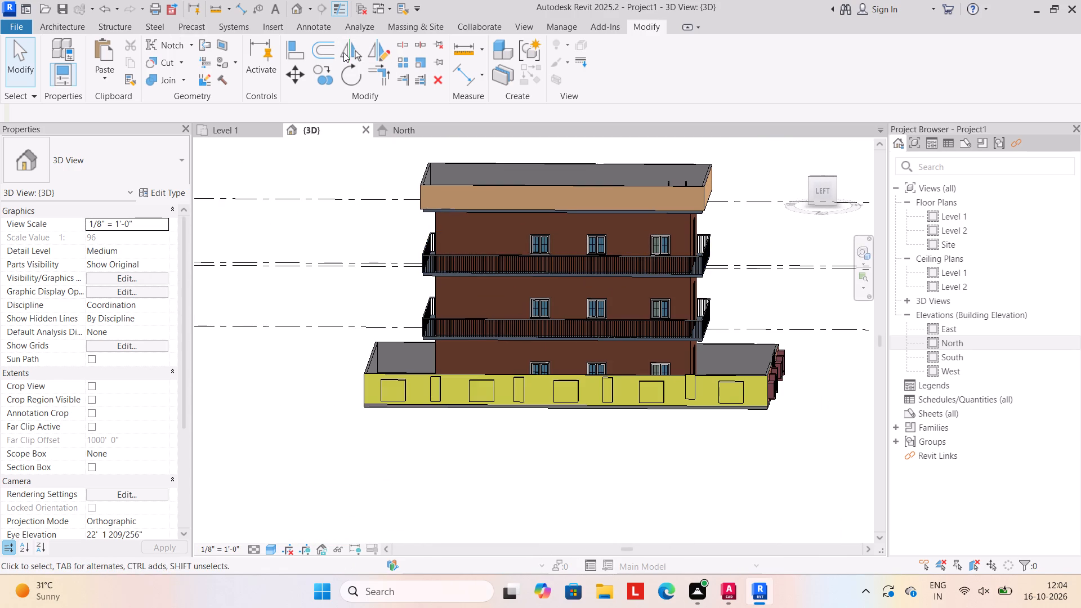
{"action": "left_click_drag", "start_coordinate": [647, 27], "coordinate": [645, 33]}
{"action": "left_click", "coordinate": [50, 24]}
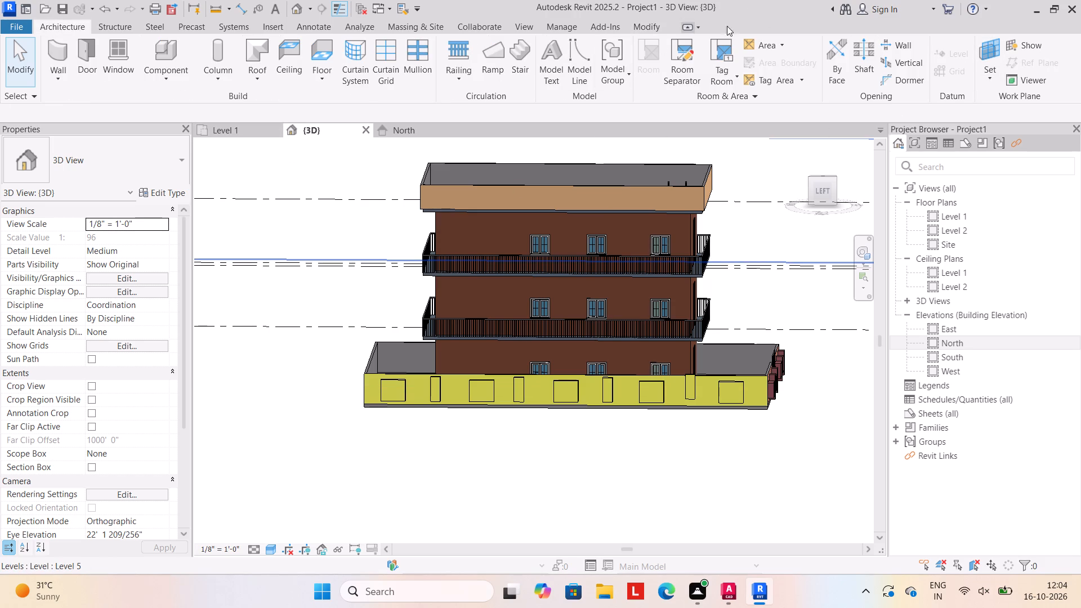
{"action": "left_click", "coordinate": [641, 32]}
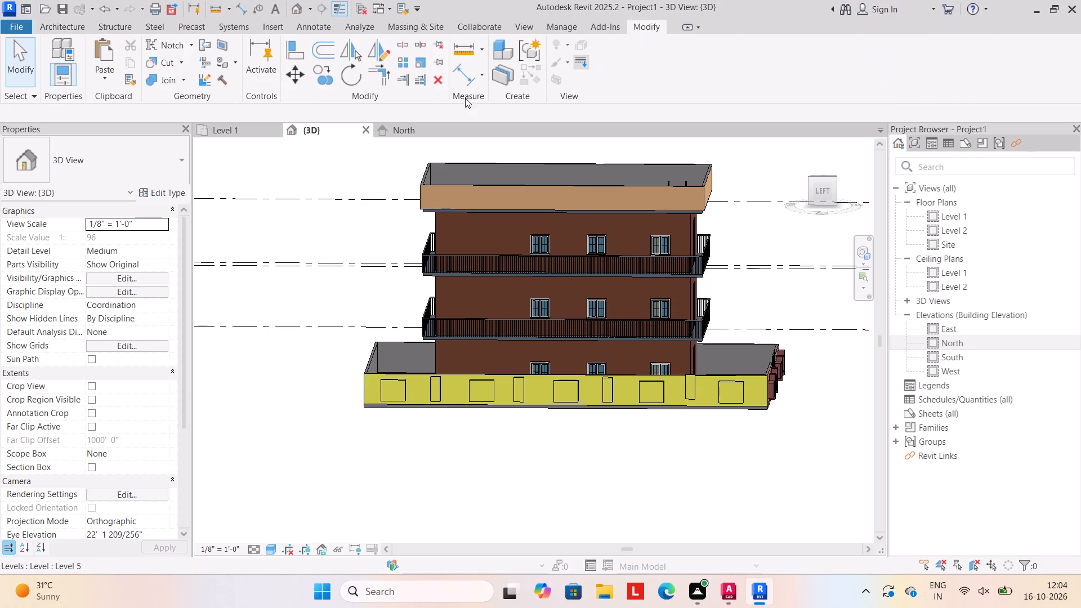
{"action": "left_click", "coordinate": [236, 67]}
{"action": "left_click", "coordinate": [245, 86]}
{"action": "scroll", "coordinate": [153, 229], "scroll_direction": "down", "scroll_amount": 4}
{"action": "scroll", "coordinate": [150, 248], "scroll_direction": "up", "scroll_amount": 3}
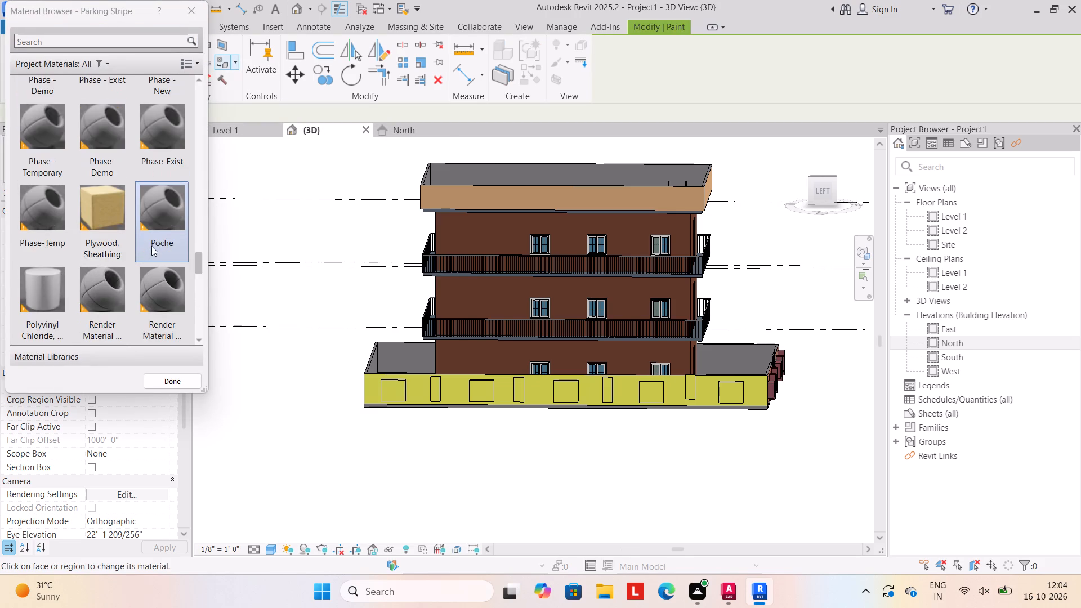
{"action": "scroll", "coordinate": [151, 245], "scroll_direction": "up", "scroll_amount": 12}
{"action": "scroll", "coordinate": [149, 253], "scroll_direction": "down", "scroll_amount": 3}
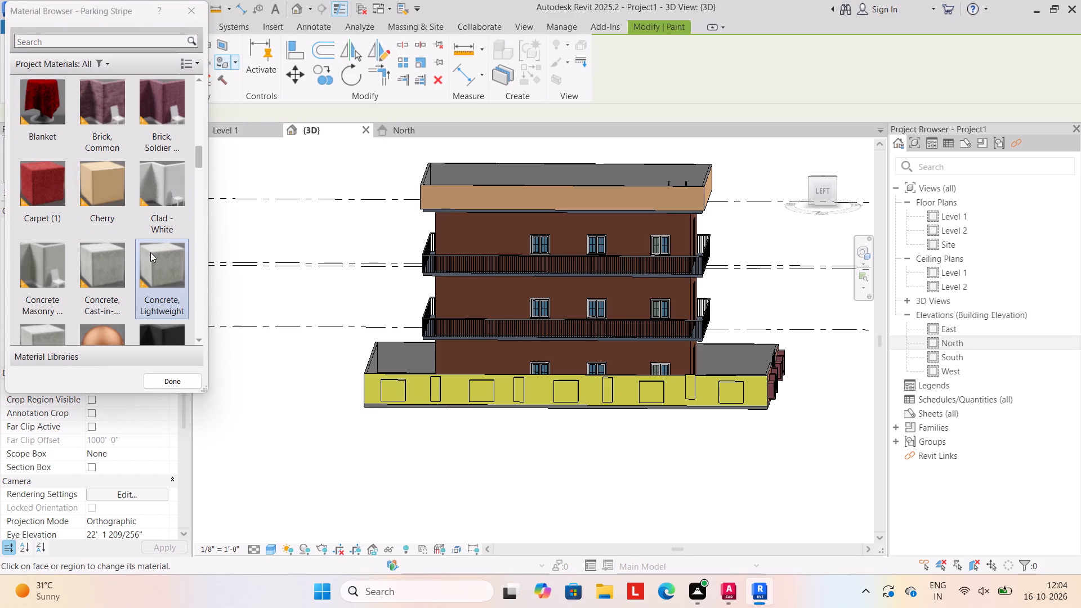
{"action": "left_click", "coordinate": [49, 168]}
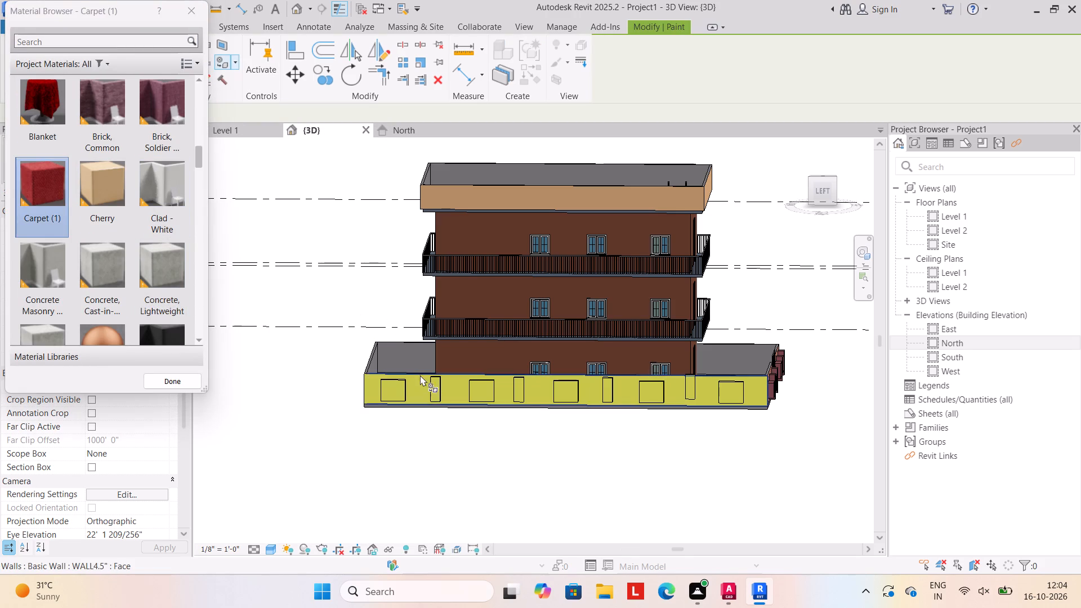
{"action": "left_click", "coordinate": [450, 392]}
{"action": "scroll", "coordinate": [400, 460], "scroll_direction": "down", "scroll_amount": 3}
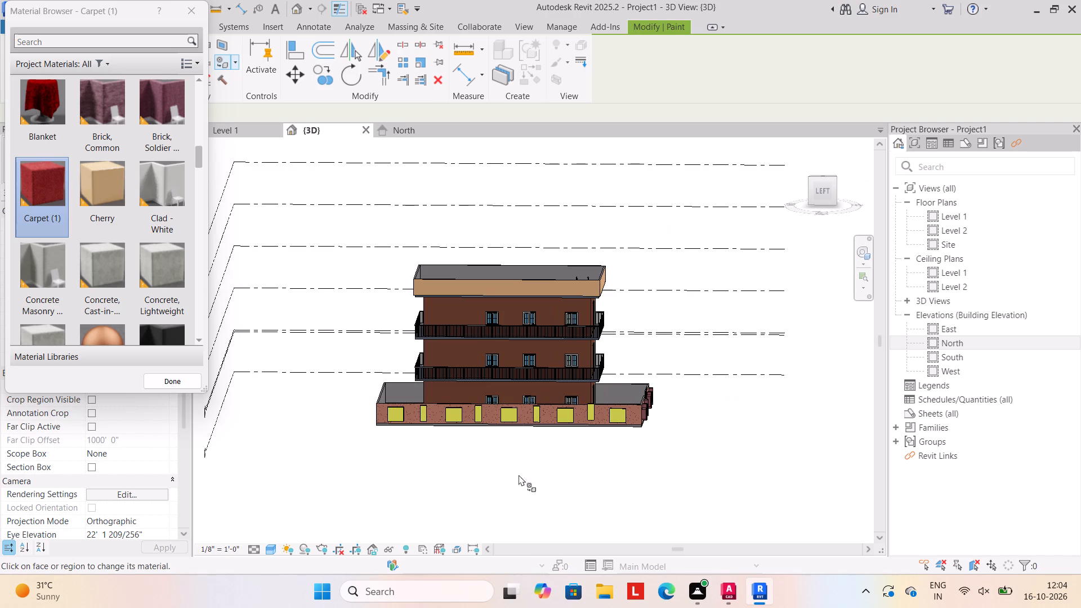
{"action": "middle_click_drag", "start_coordinate": [571, 488], "coordinate": [373, 514], "text": "shift"}
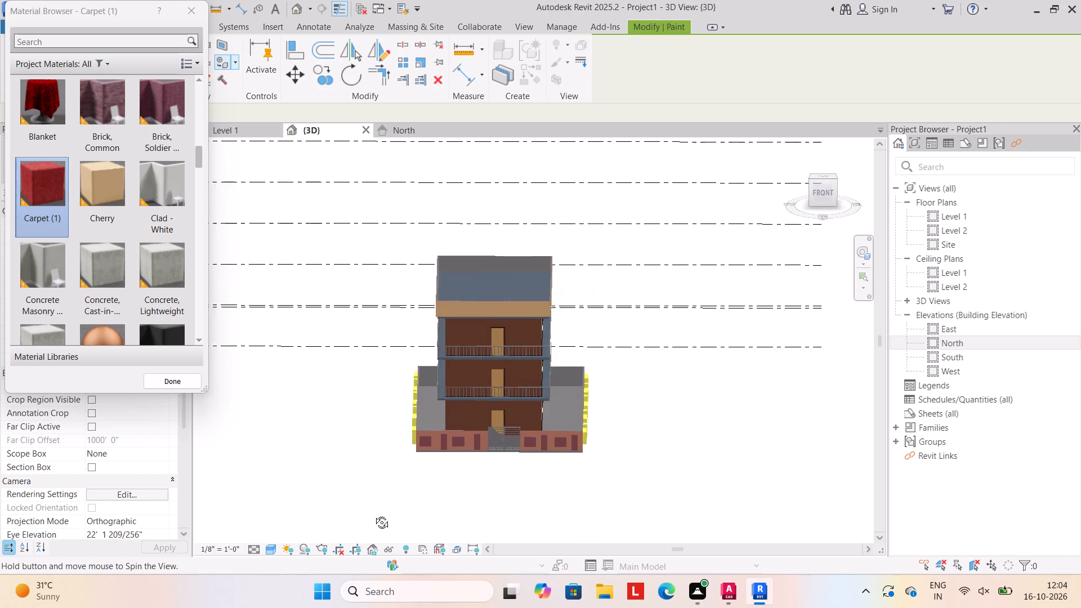
{"action": "middle_click_drag", "start_coordinate": [373, 514], "coordinate": [375, 515], "text": "shift"}
{"action": "middle_click_drag", "start_coordinate": [416, 489], "coordinate": [421, 471], "text": "shift"}
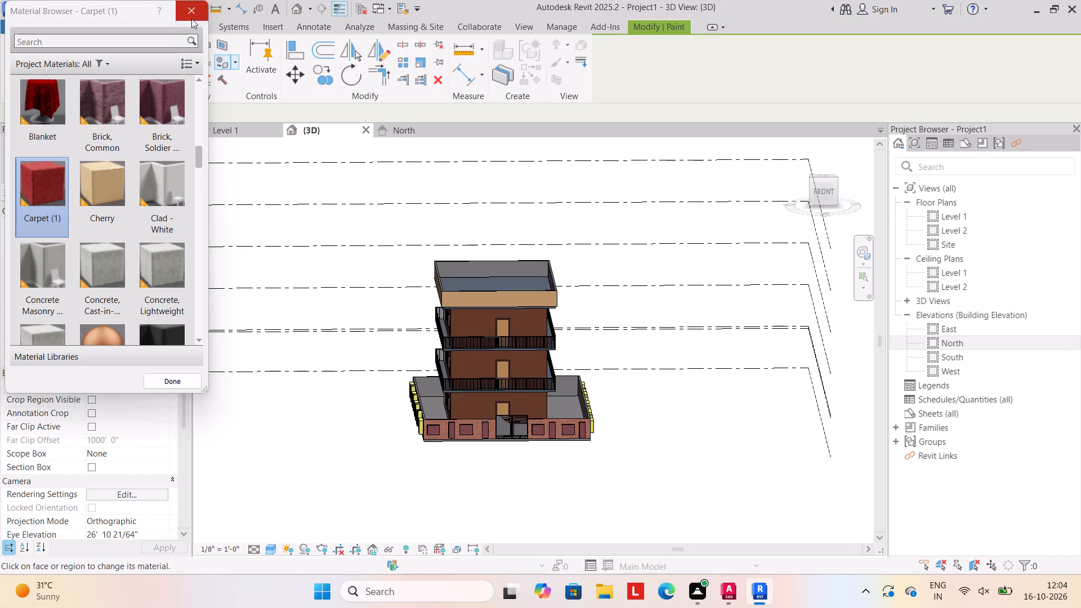
{"action": "left_click", "coordinate": [192, 17]}
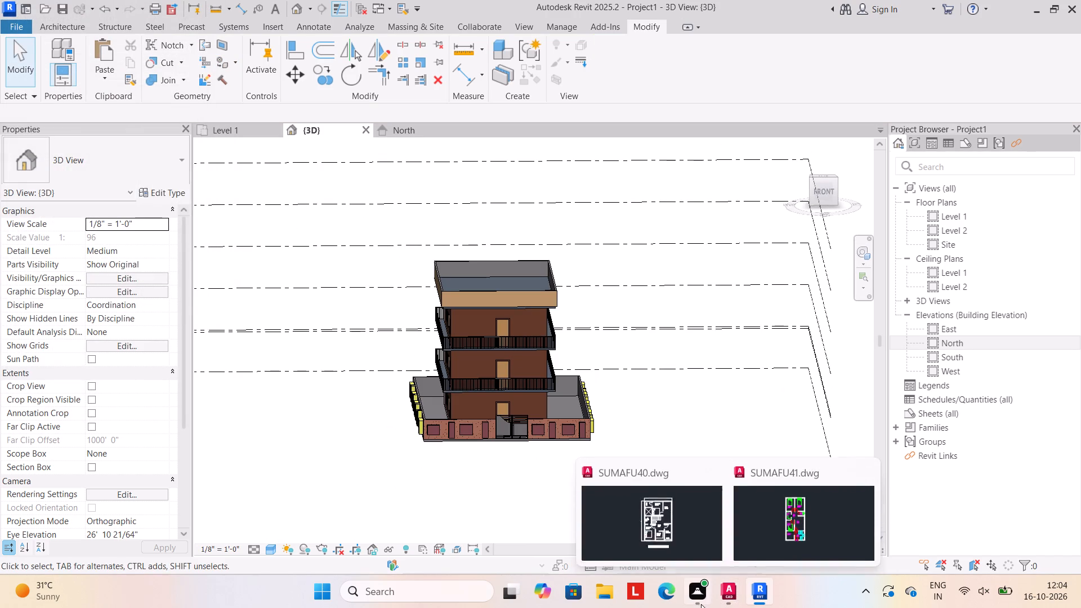
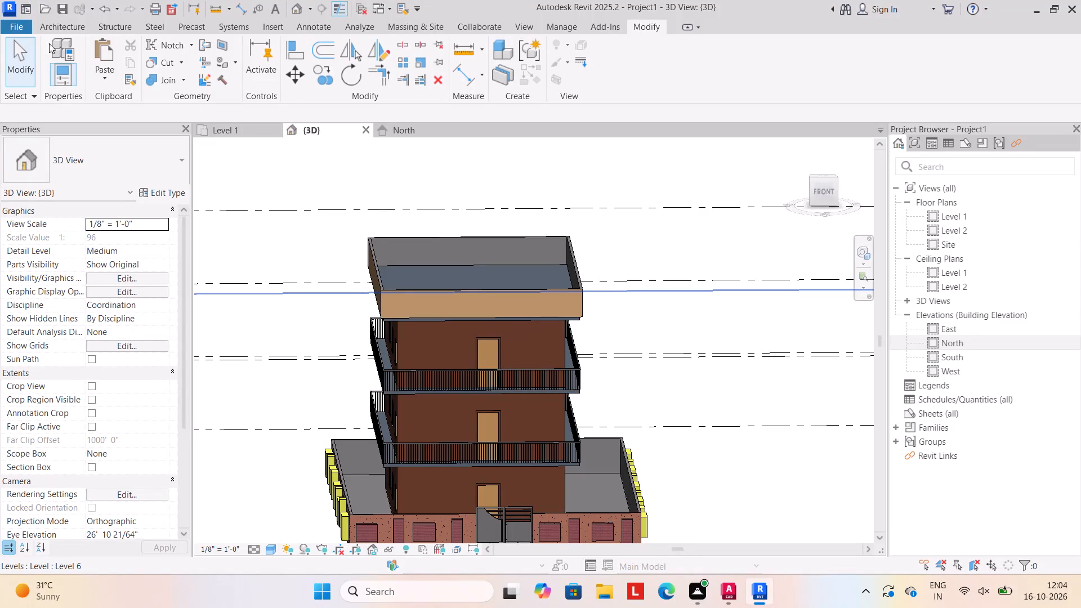
Start an in-place Generic Models extrusion and set its work plane to the outer face of the front parapet wall.
{"action": "left_click", "coordinate": [53, 26]}
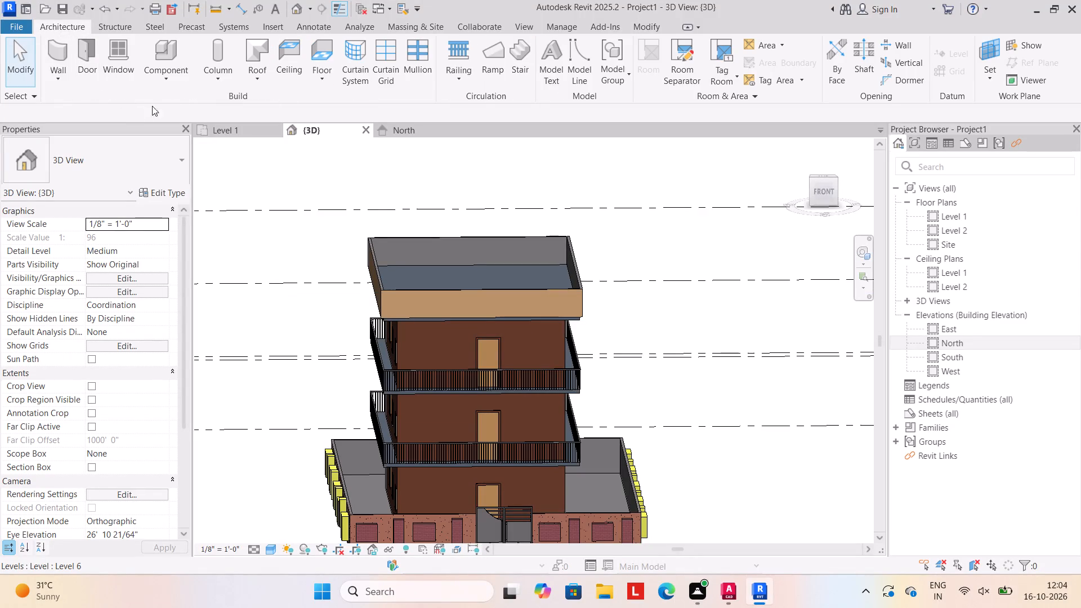
{"action": "left_click_drag", "start_coordinate": [173, 74], "coordinate": [173, 82]}
{"action": "left_click", "coordinate": [183, 139]}
{"action": "scroll", "coordinate": [526, 275], "scroll_direction": "down", "scroll_amount": 2}
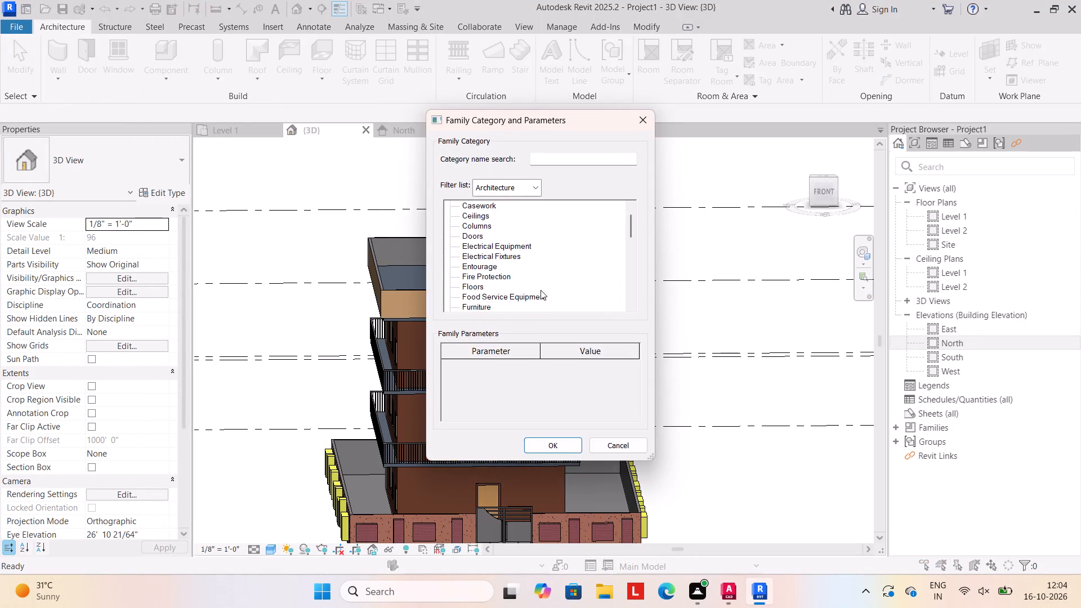
{"action": "scroll", "coordinate": [540, 290], "scroll_direction": "down", "scroll_amount": 2}
{"action": "left_click", "coordinate": [511, 299]}
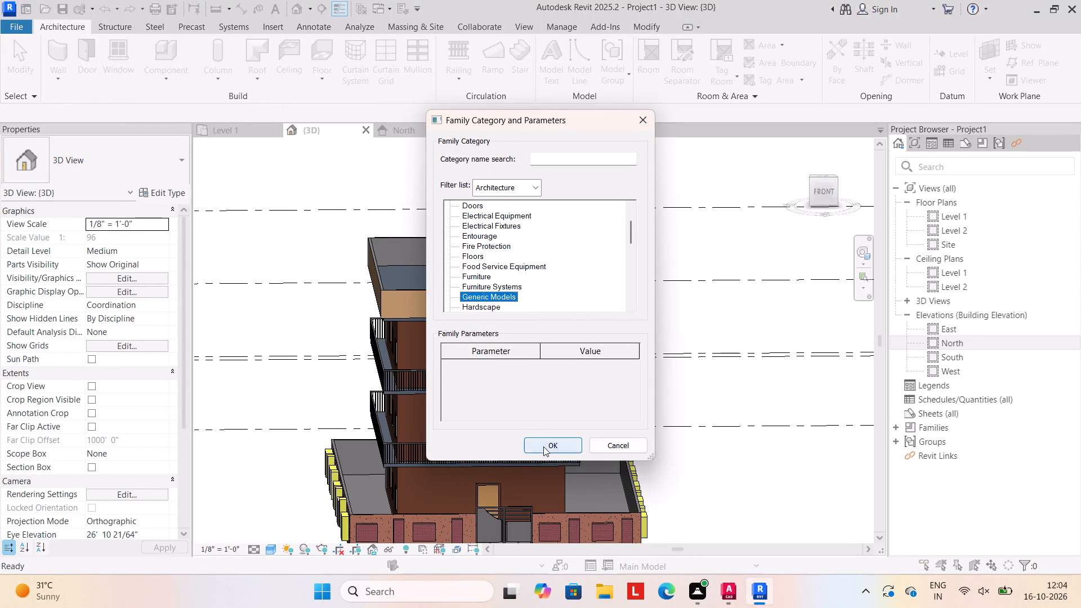
{"action": "left_click", "coordinate": [543, 446]}
{"action": "left_click", "coordinate": [541, 316]}
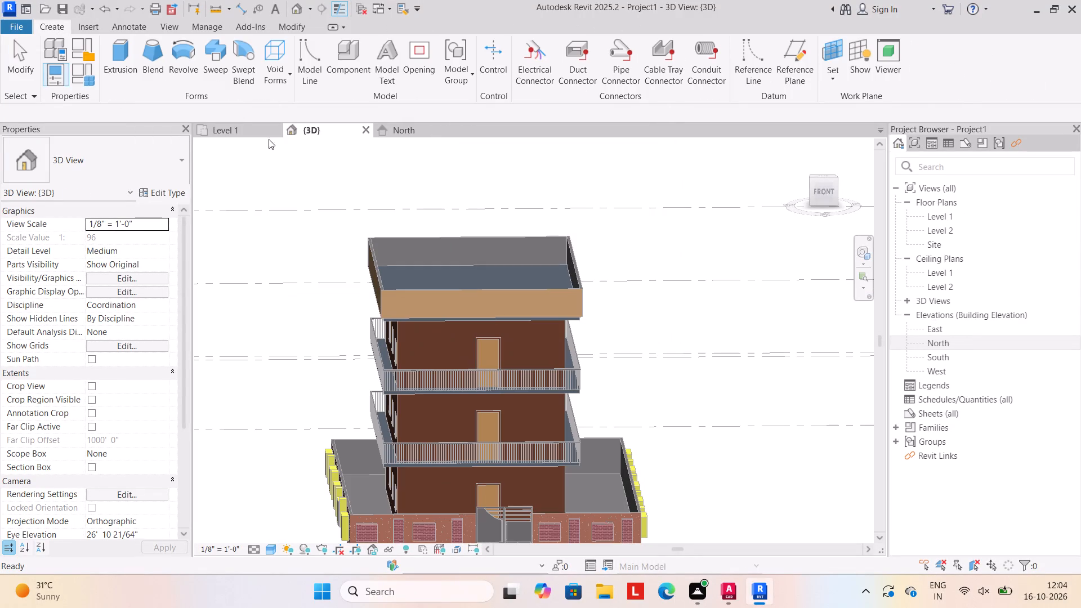
{"action": "left_click", "coordinate": [122, 59]}
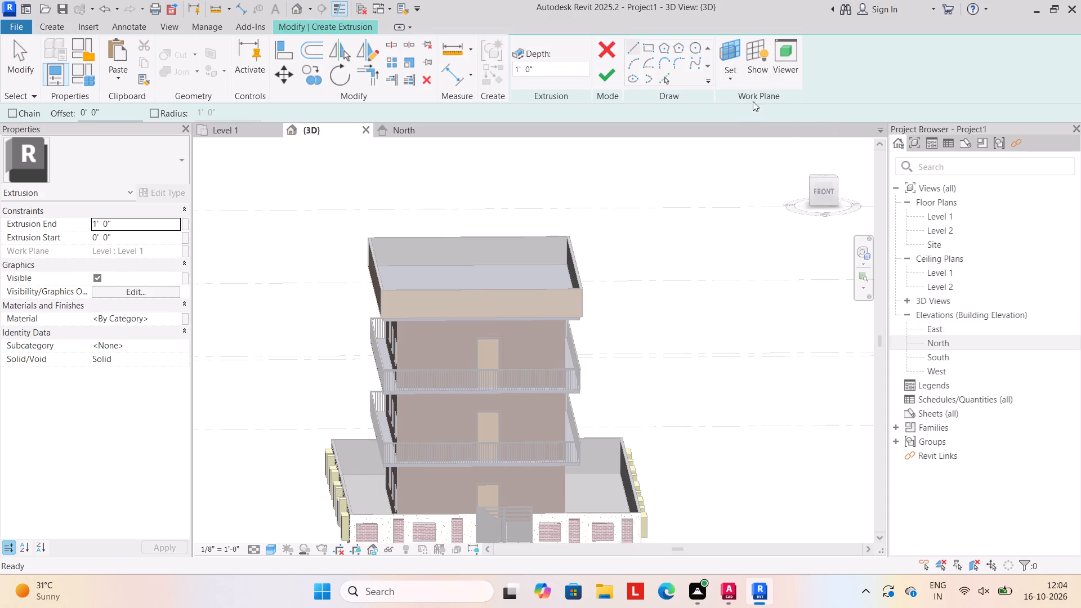
{"action": "left_click", "coordinate": [730, 78]}
{"action": "left_click", "coordinate": [751, 131]}
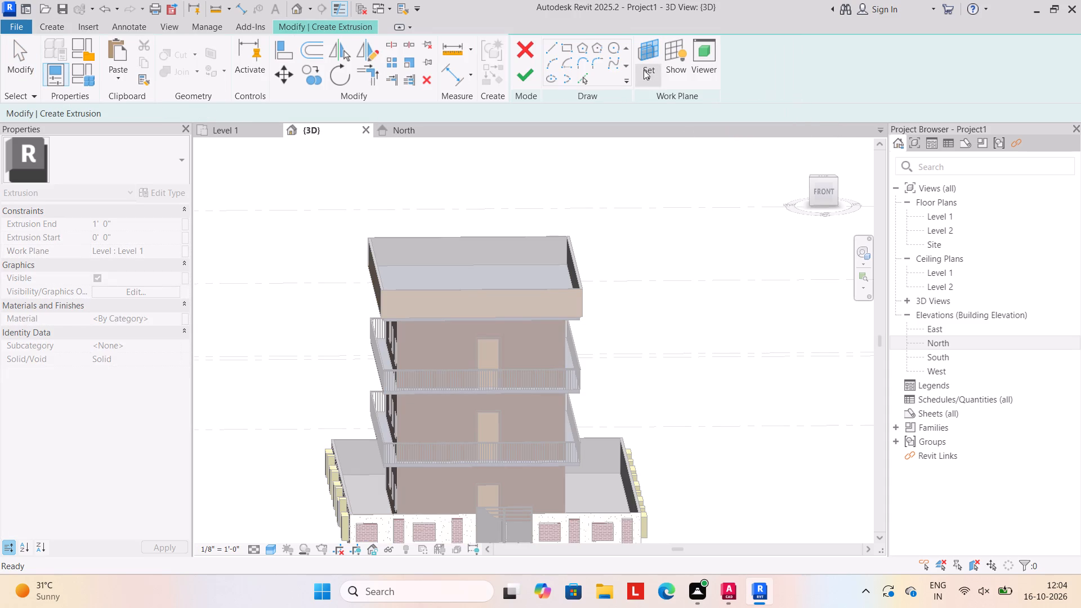
{"action": "left_click", "coordinate": [609, 42]}
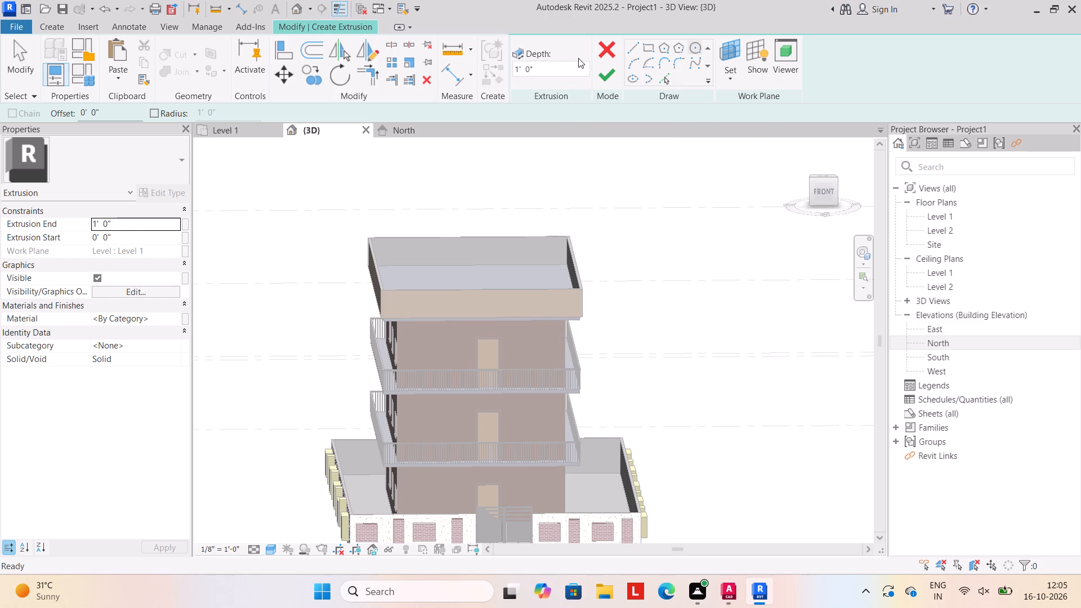
{"action": "left_click", "coordinate": [733, 78]}
{"action": "left_click", "coordinate": [746, 124]}
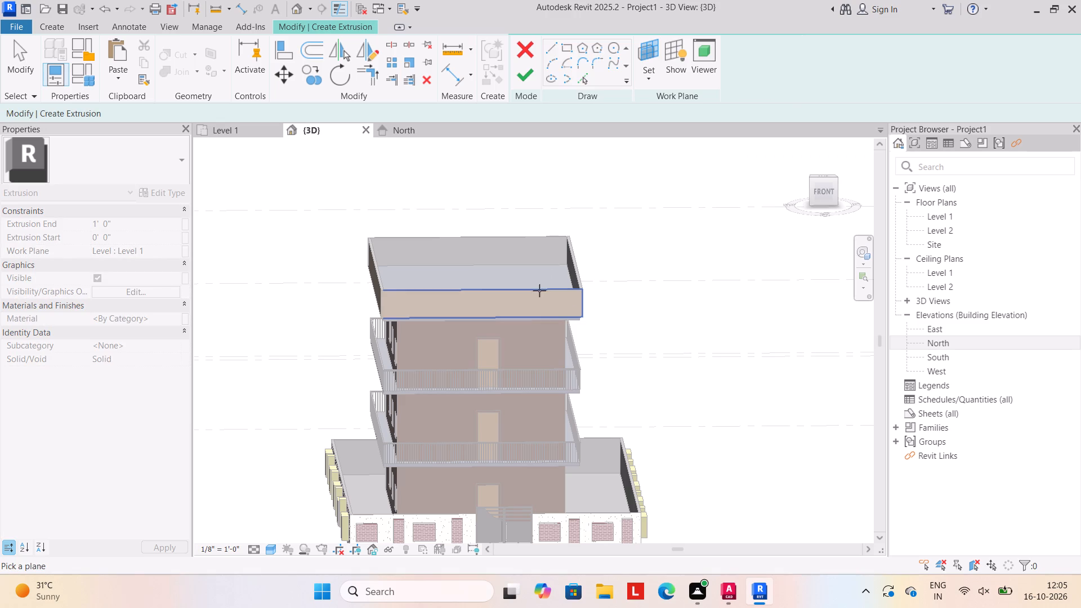
{"action": "left_click", "coordinate": [534, 295]}
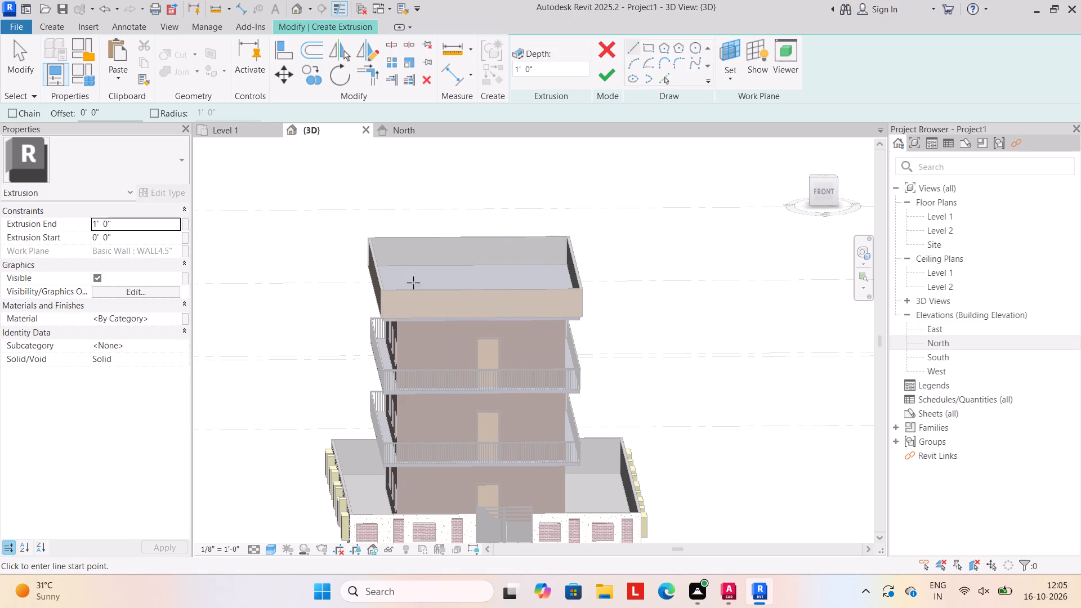
Sketch a circle of 1'-6" radius near the middle of the front parapet face.
{"action": "scroll", "coordinate": [452, 339], "scroll_direction": "up", "scroll_amount": 4}
{"action": "left_click", "coordinate": [492, 279]}
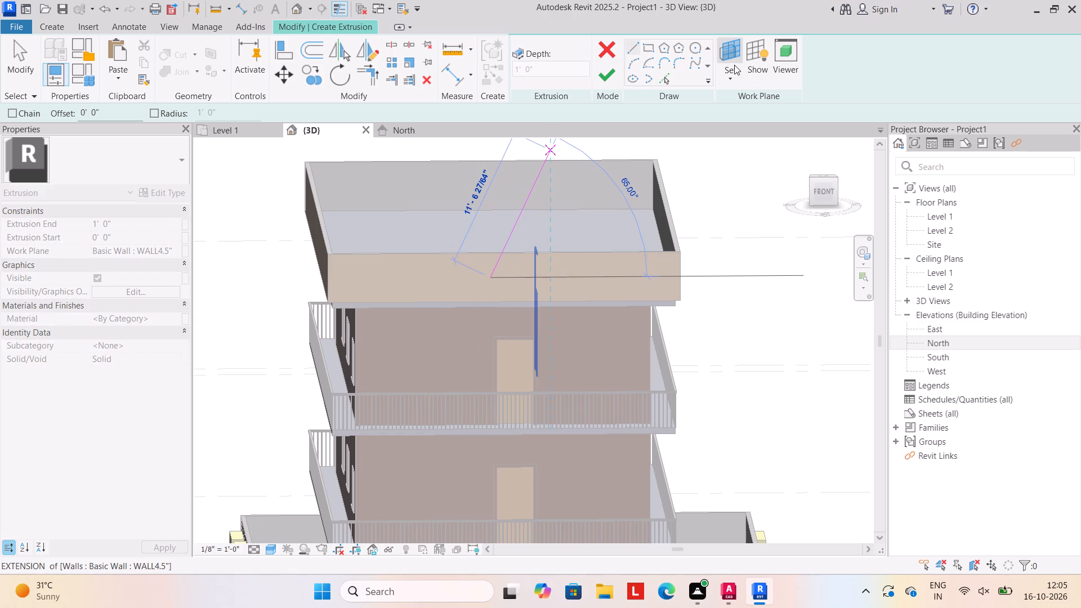
{"action": "left_click", "coordinate": [699, 50]}
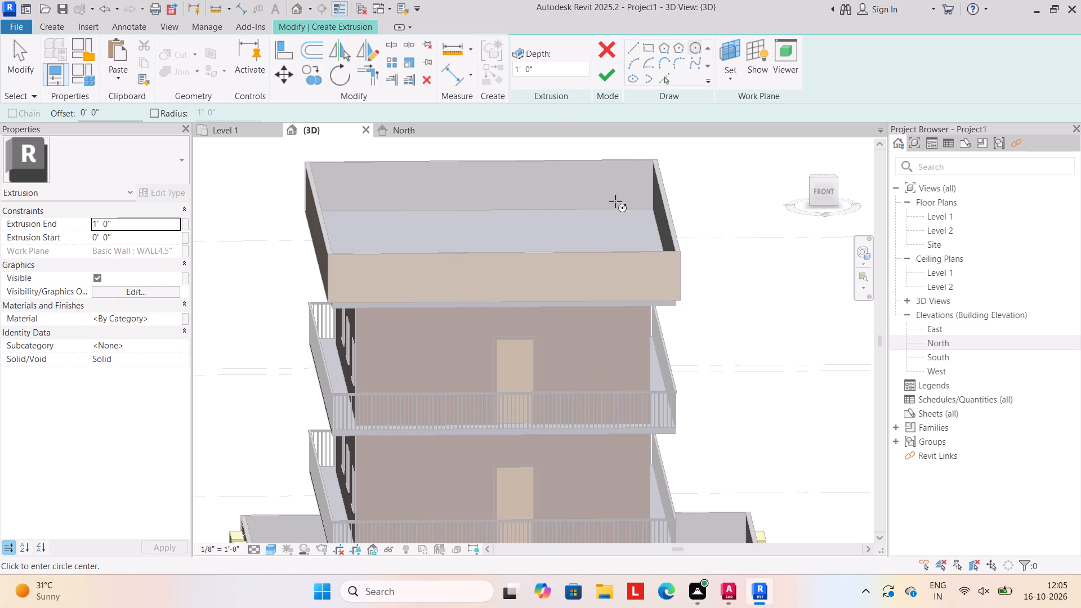
{"action": "scroll", "coordinate": [508, 304], "scroll_direction": "up", "scroll_amount": 1}
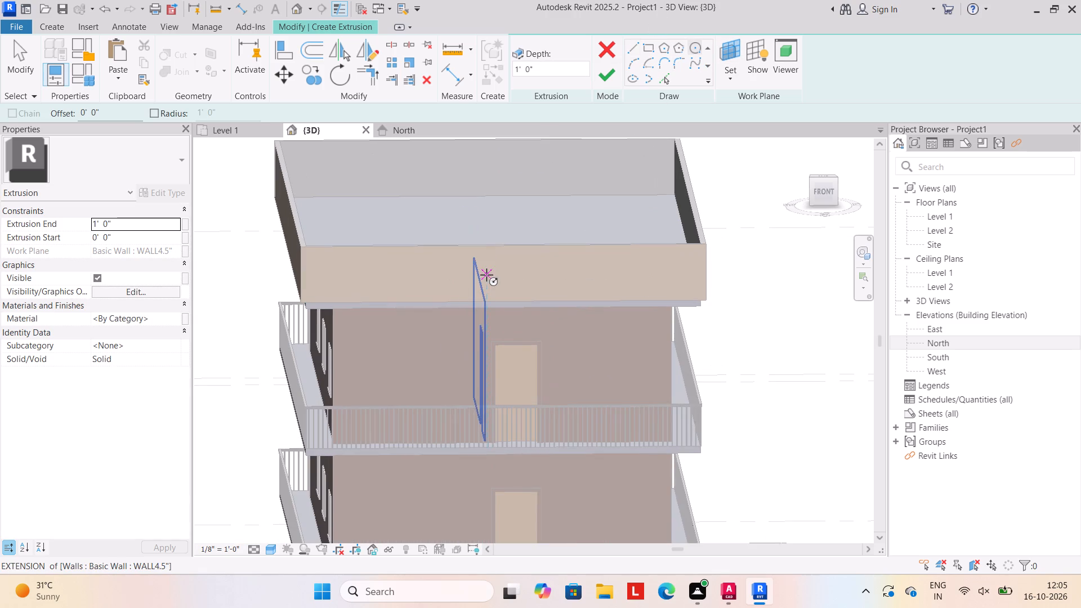
{"action": "left_click", "coordinate": [486, 275]}
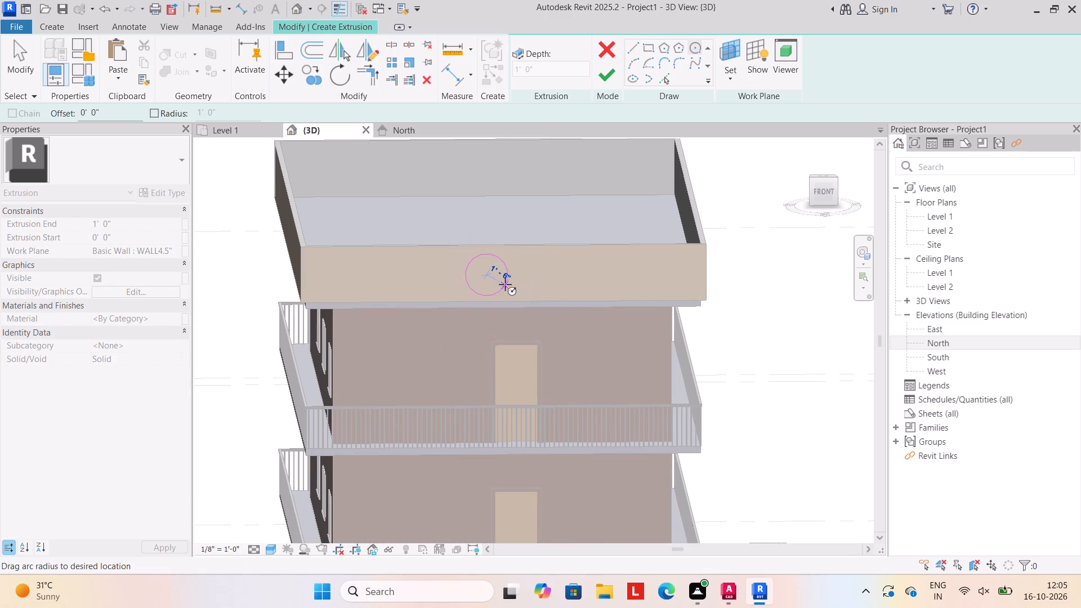
{"action": "left_click", "coordinate": [505, 284]}
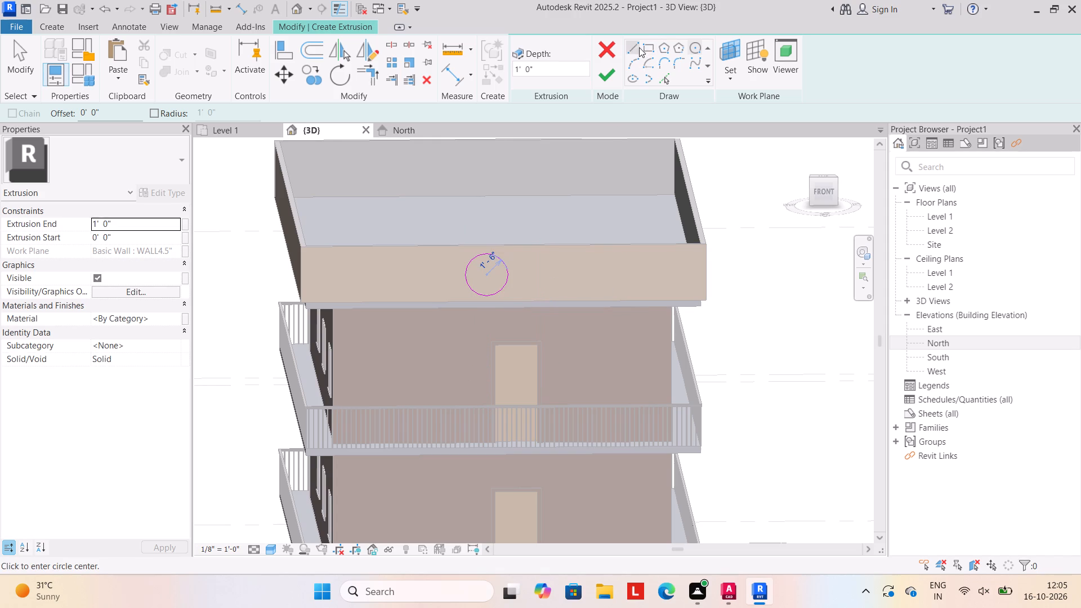
Add rectangles of 3'-6" by 2'-6" and about 3'-8" by 2'-6" on either side of the circle, and finish the 1'-0" deep in-place extrusion.
{"action": "left_click", "coordinate": [649, 40]}
{"action": "left_click", "coordinate": [336, 260]}
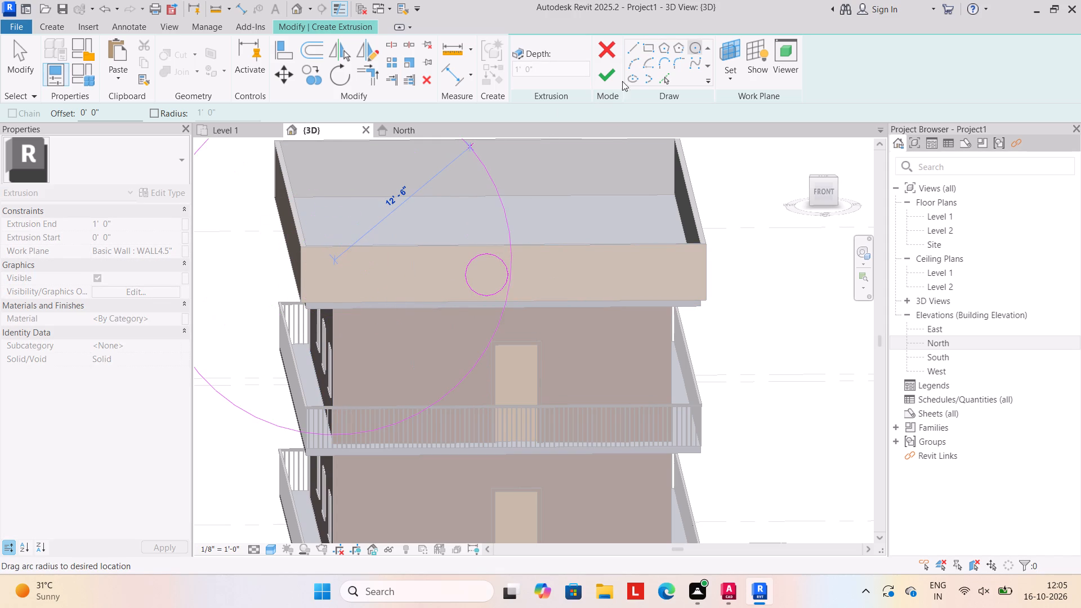
{"action": "left_click", "coordinate": [649, 47]}
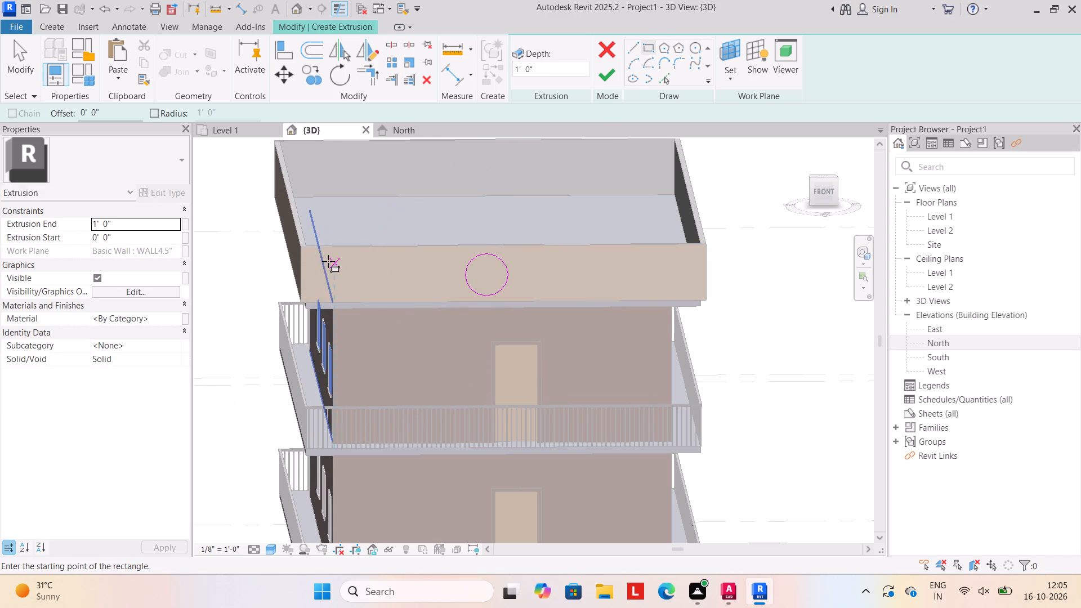
{"action": "left_click", "coordinate": [329, 257]}
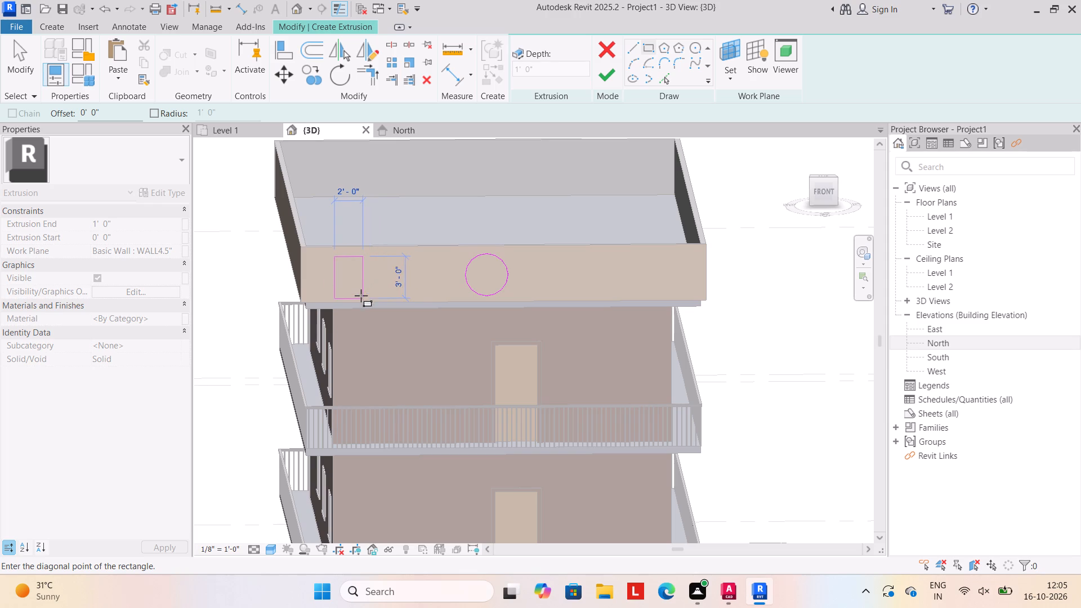
{"action": "left_click", "coordinate": [385, 290]}
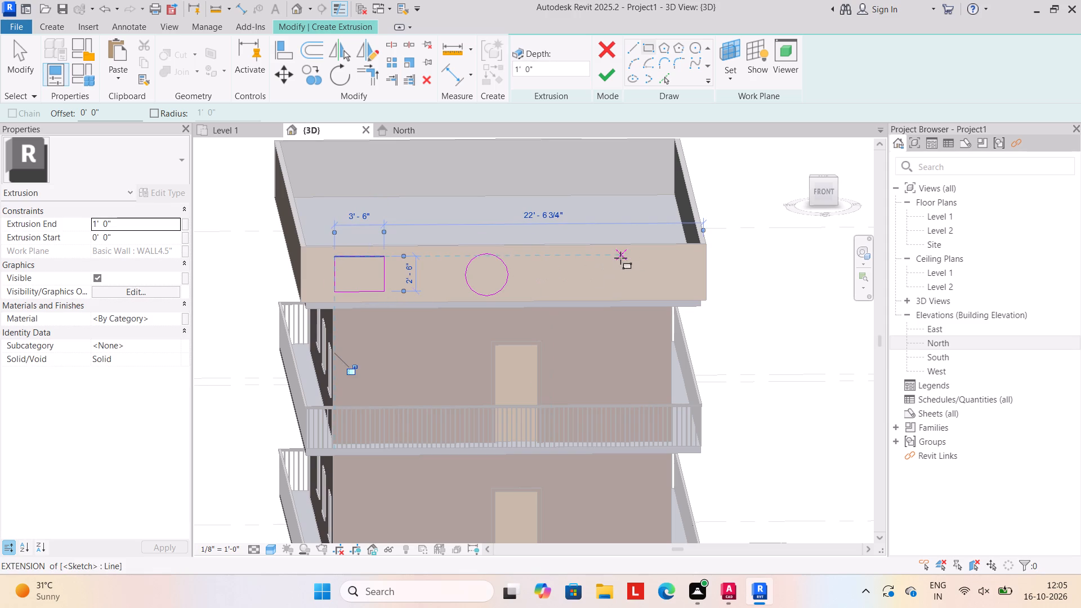
{"action": "left_click_drag", "start_coordinate": [620, 258], "coordinate": [627, 261]}
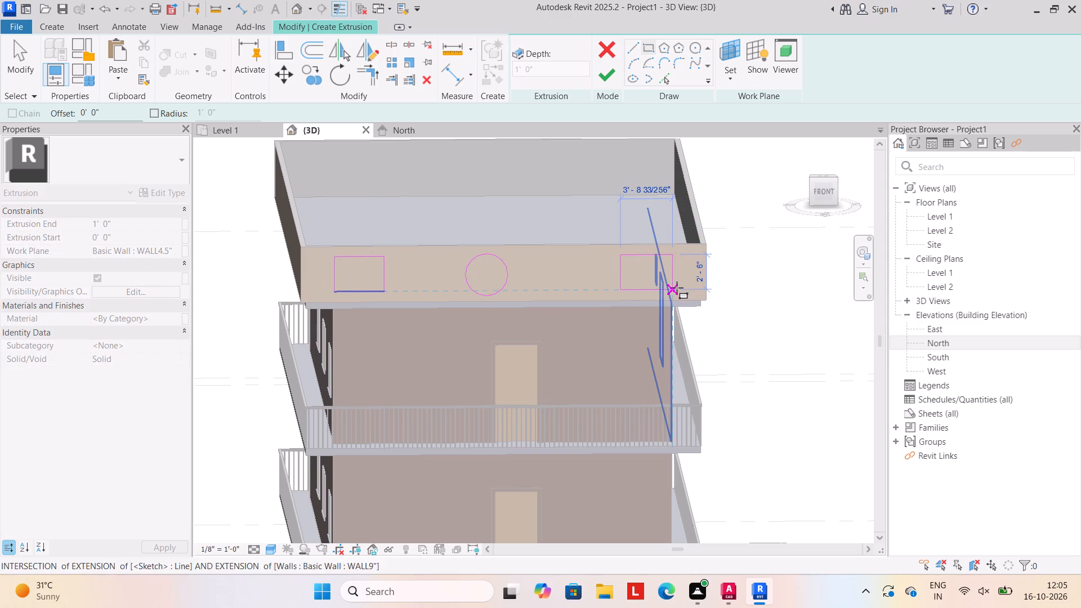
{"action": "left_click", "coordinate": [677, 288]}
{"action": "left_click", "coordinate": [609, 77]}
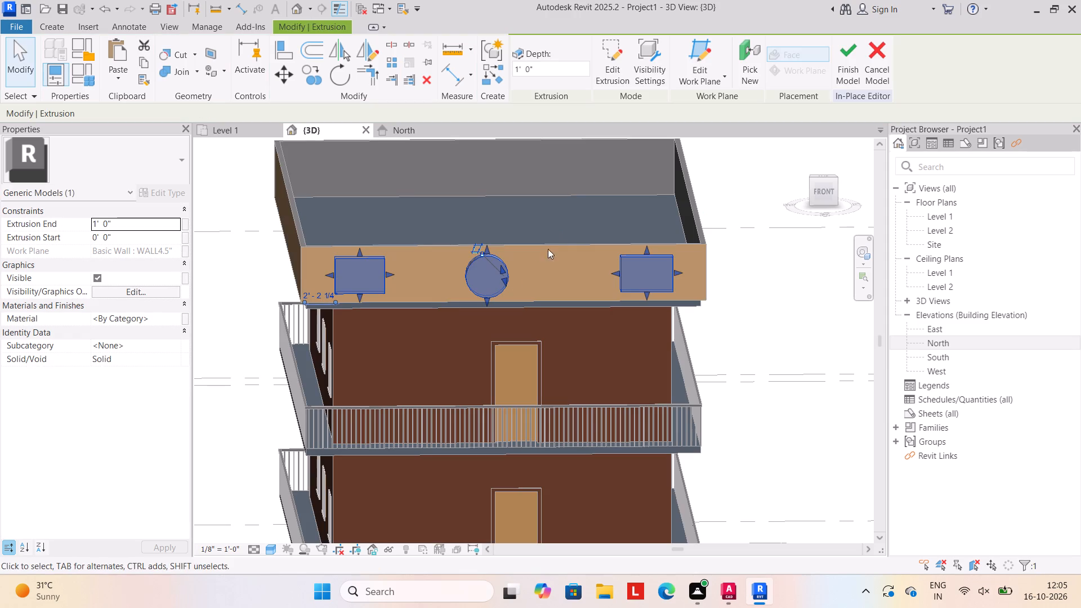
{"action": "left_click", "coordinate": [846, 62]}
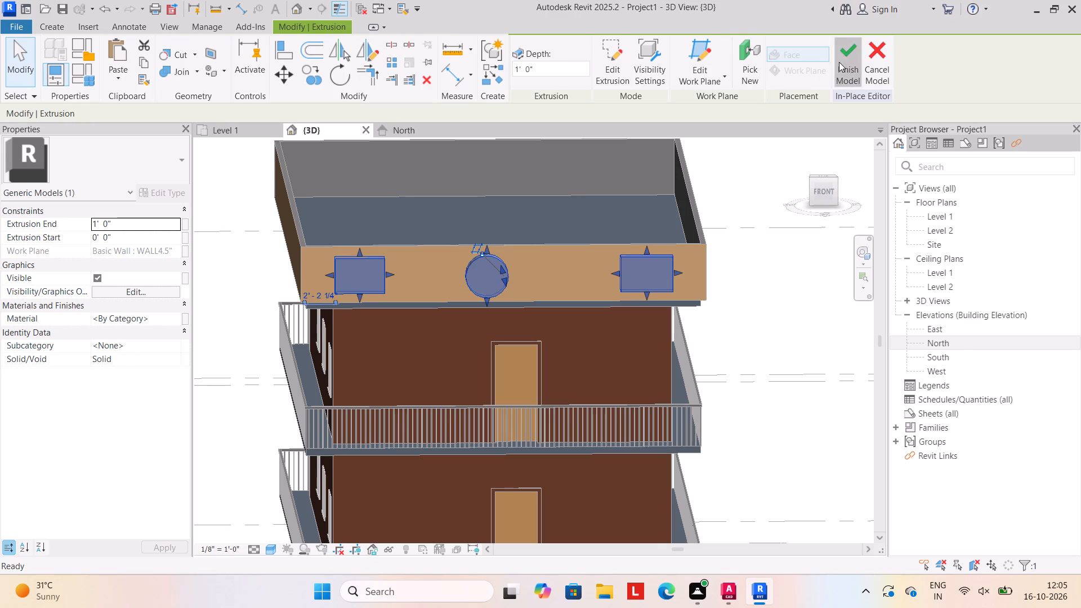
Edit the parapet extrusion in place, paint its circular and rectangular panels with the Brick, Soldier material, and finish the model.
{"action": "left_click", "coordinate": [491, 262]}
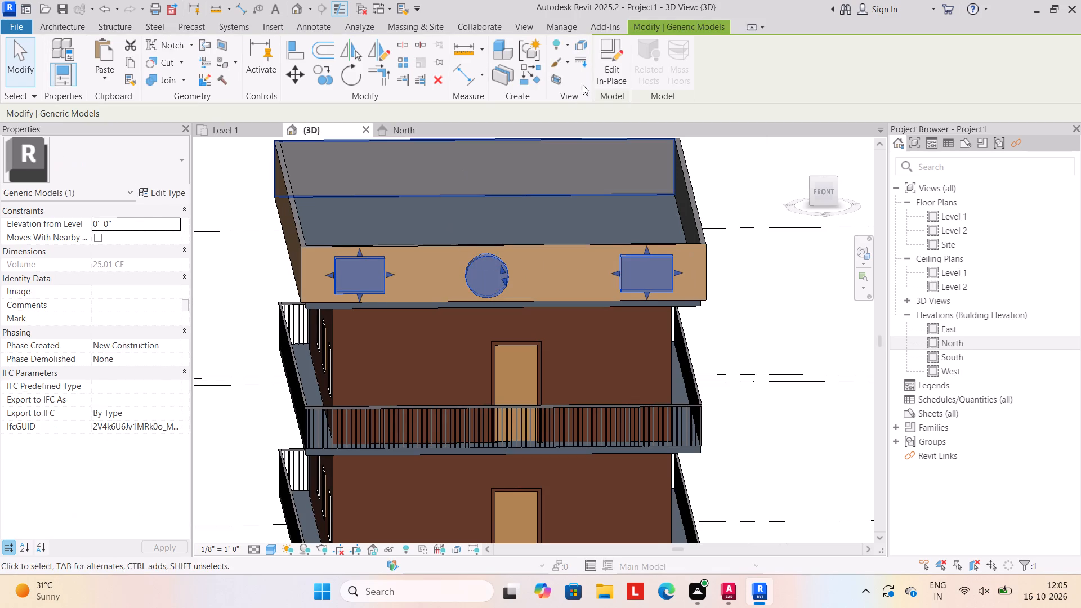
{"action": "left_click", "coordinate": [613, 71]}
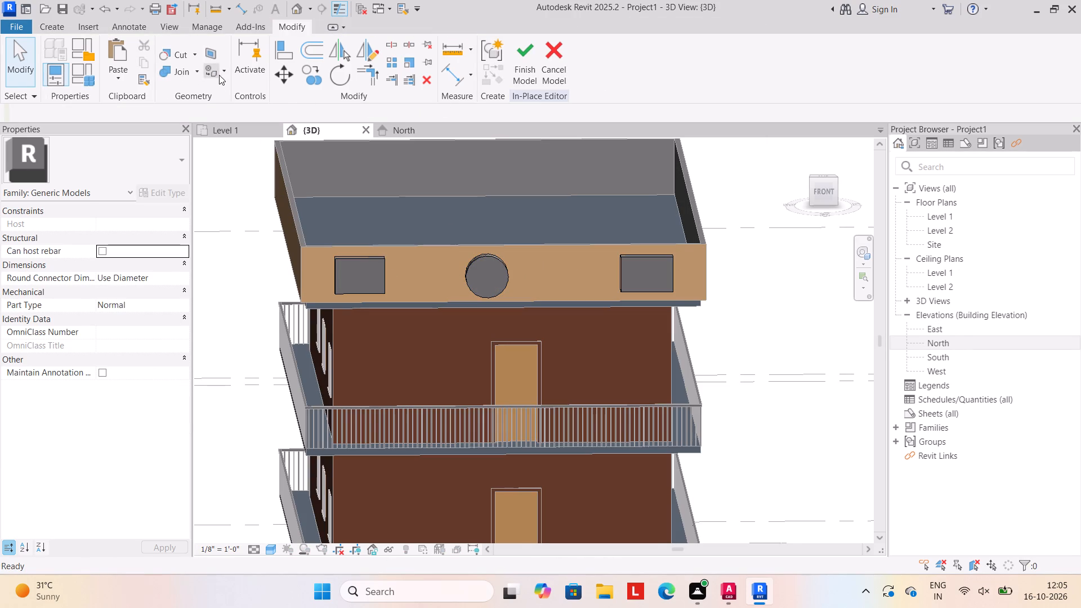
{"action": "left_click", "coordinate": [222, 71]}
{"action": "left_click", "coordinate": [232, 94]}
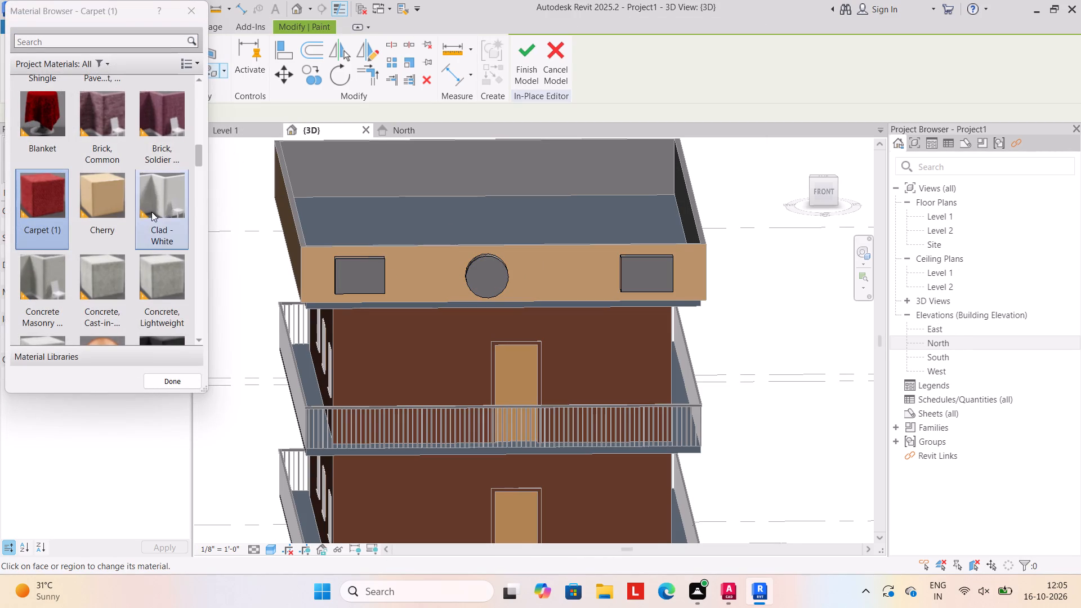
{"action": "left_click_drag", "start_coordinate": [154, 123], "coordinate": [159, 128]}
{"action": "left_click_drag", "start_coordinate": [341, 260], "coordinate": [347, 262]}
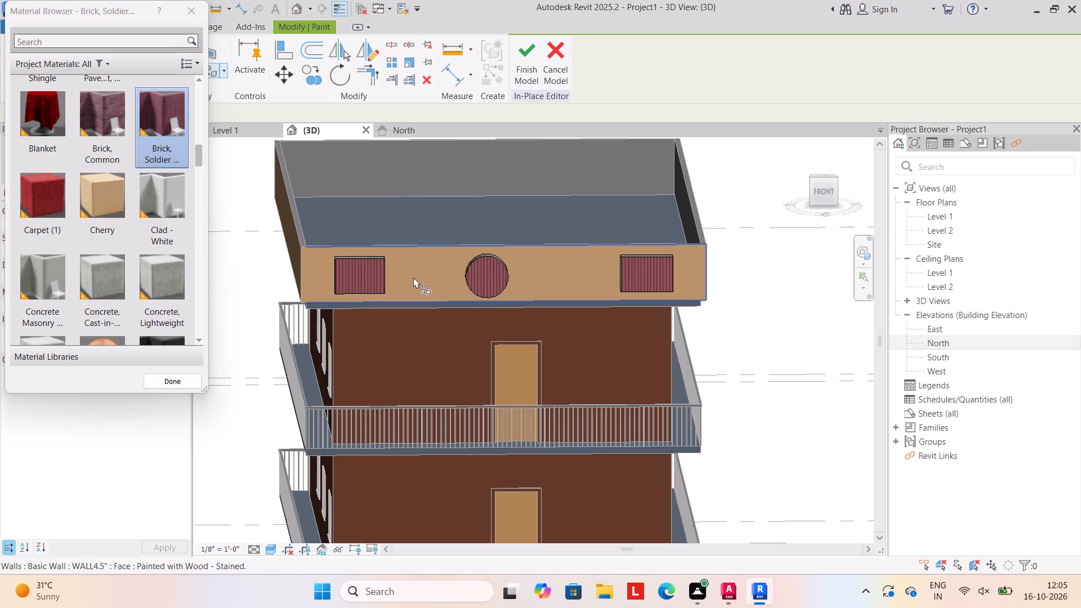
{"action": "left_click", "coordinate": [525, 78]}
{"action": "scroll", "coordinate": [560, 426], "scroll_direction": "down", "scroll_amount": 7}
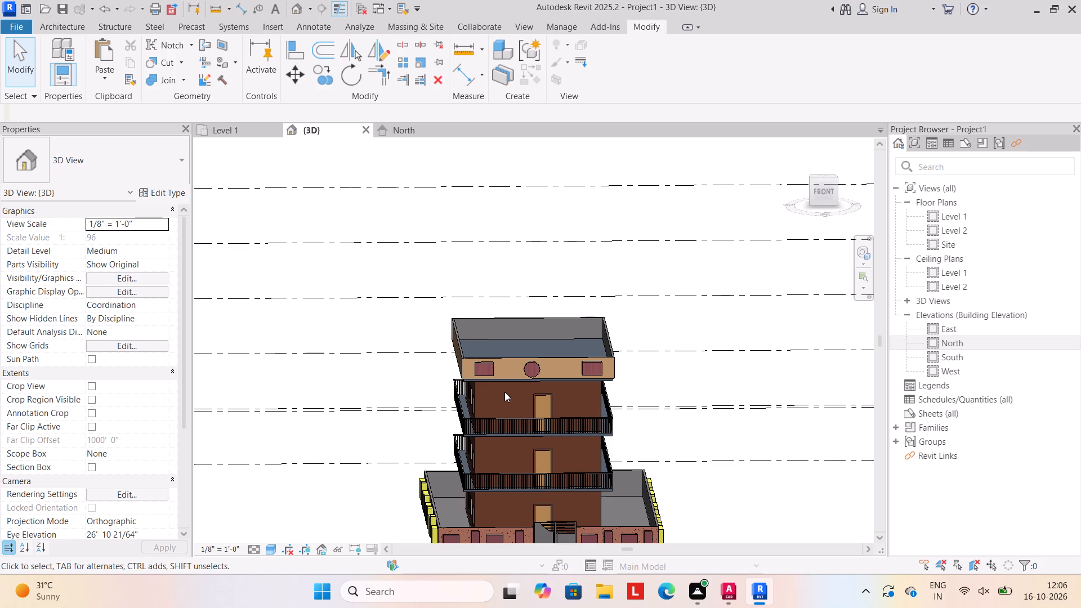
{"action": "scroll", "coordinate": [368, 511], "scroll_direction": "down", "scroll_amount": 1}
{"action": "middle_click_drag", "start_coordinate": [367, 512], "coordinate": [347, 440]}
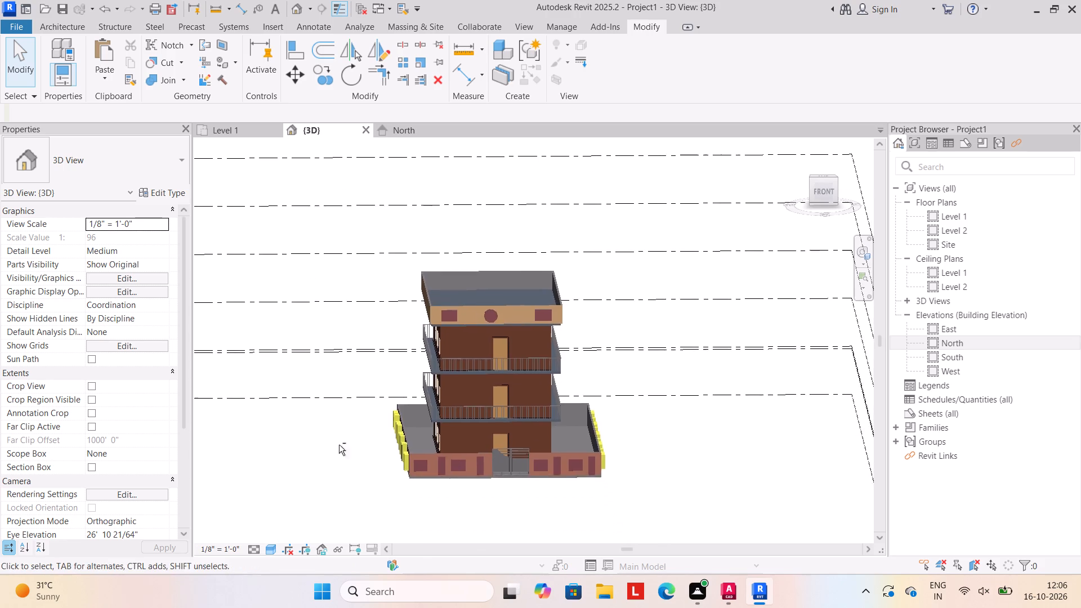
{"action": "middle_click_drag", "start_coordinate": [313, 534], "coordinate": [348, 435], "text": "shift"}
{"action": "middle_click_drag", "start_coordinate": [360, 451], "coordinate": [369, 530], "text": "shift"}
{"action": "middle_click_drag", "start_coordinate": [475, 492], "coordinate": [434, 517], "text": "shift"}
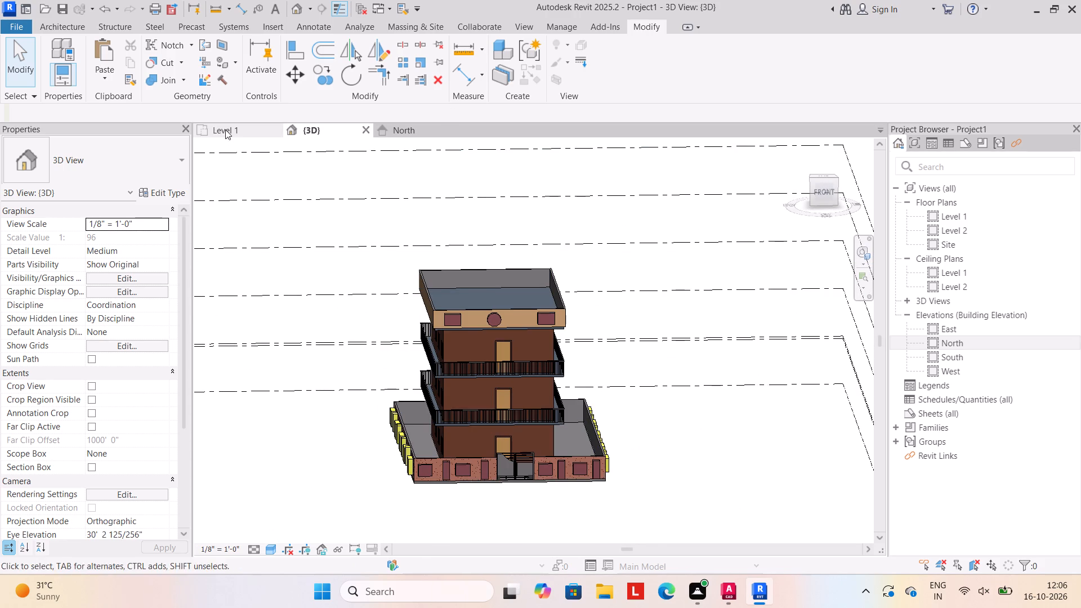
Create a rectangular Grassland - 16" toposolid of about 57' by 93' around the boundary walls in the Level 1 floor plan.
{"action": "left_click", "coordinate": [225, 129]}
{"action": "scroll", "coordinate": [426, 328], "scroll_direction": "down", "scroll_amount": 4}
{"action": "middle_click_drag", "start_coordinate": [414, 348], "coordinate": [432, 329]}
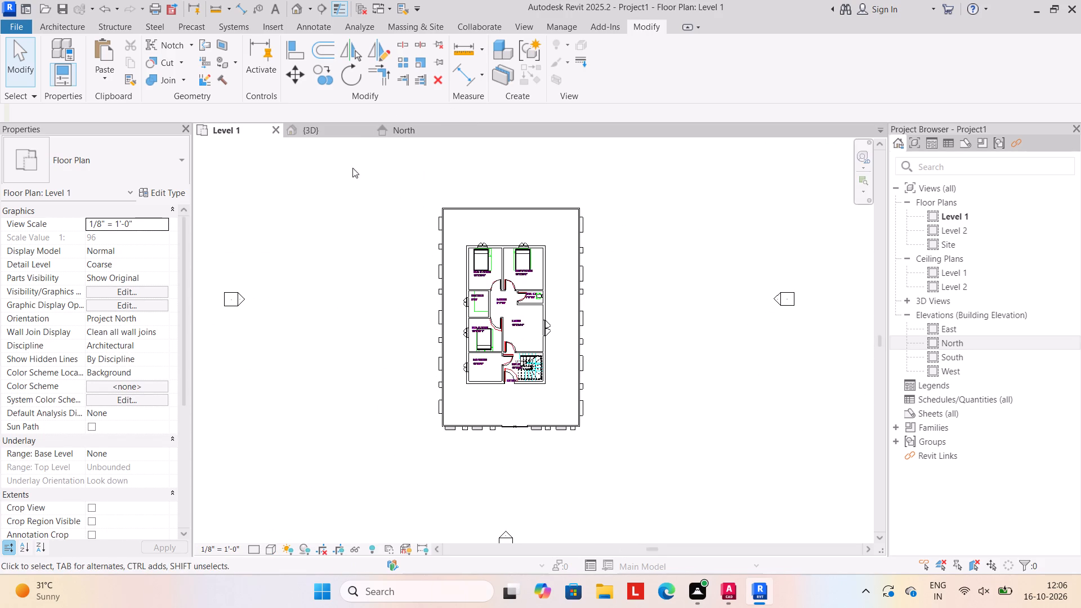
{"action": "left_click", "coordinate": [431, 25]}
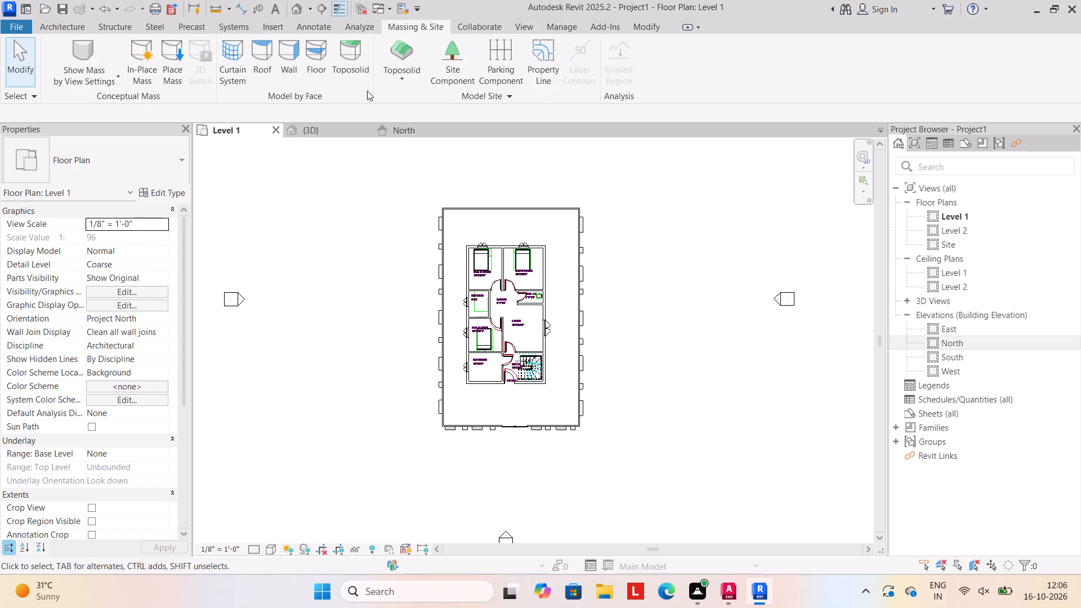
{"action": "left_click", "coordinate": [405, 80]}
{"action": "left_click", "coordinate": [417, 102]}
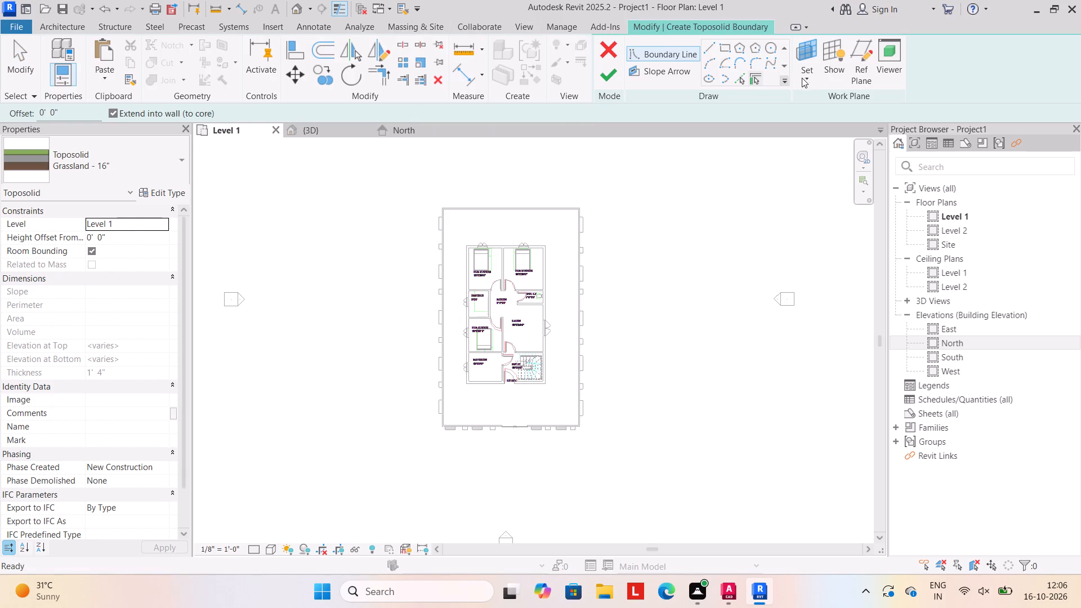
{"action": "left_click", "coordinate": [726, 43]}
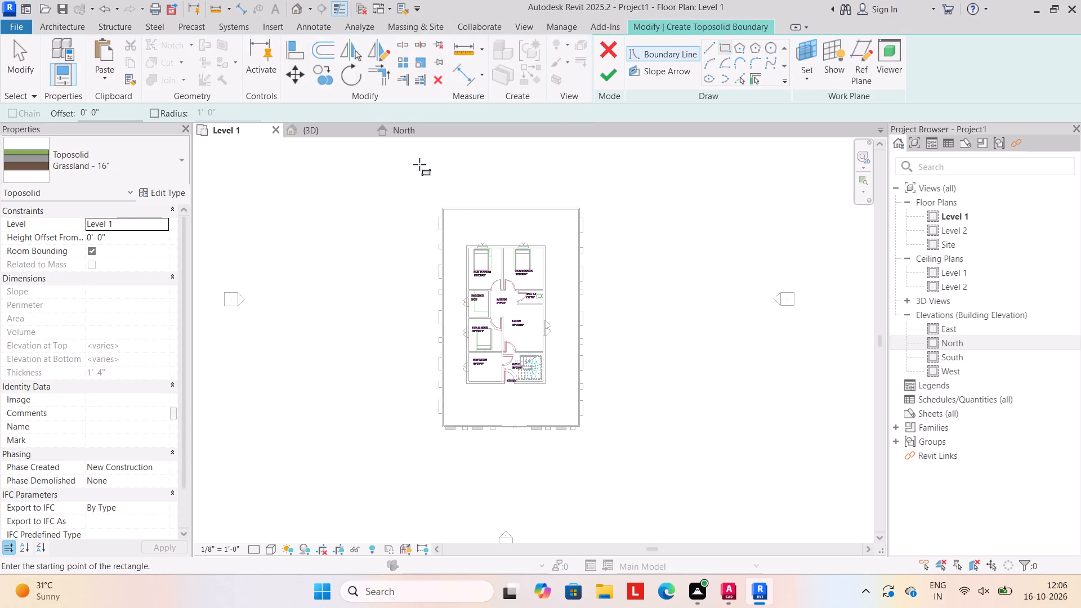
{"action": "left_click", "coordinate": [419, 164]}
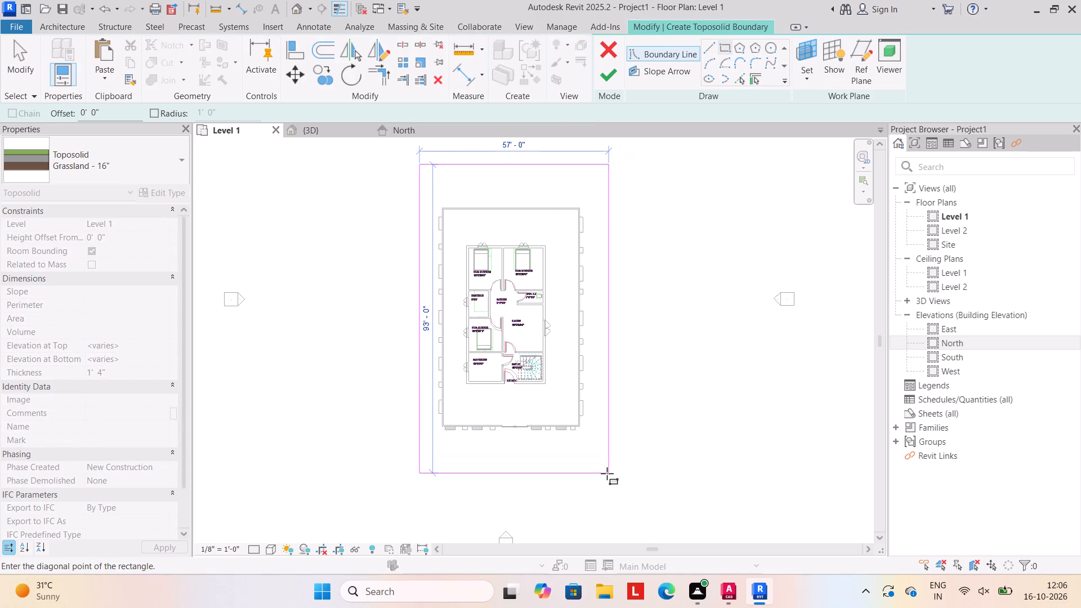
{"action": "left_click", "coordinate": [606, 473]}
{"action": "left_click", "coordinate": [607, 76]}
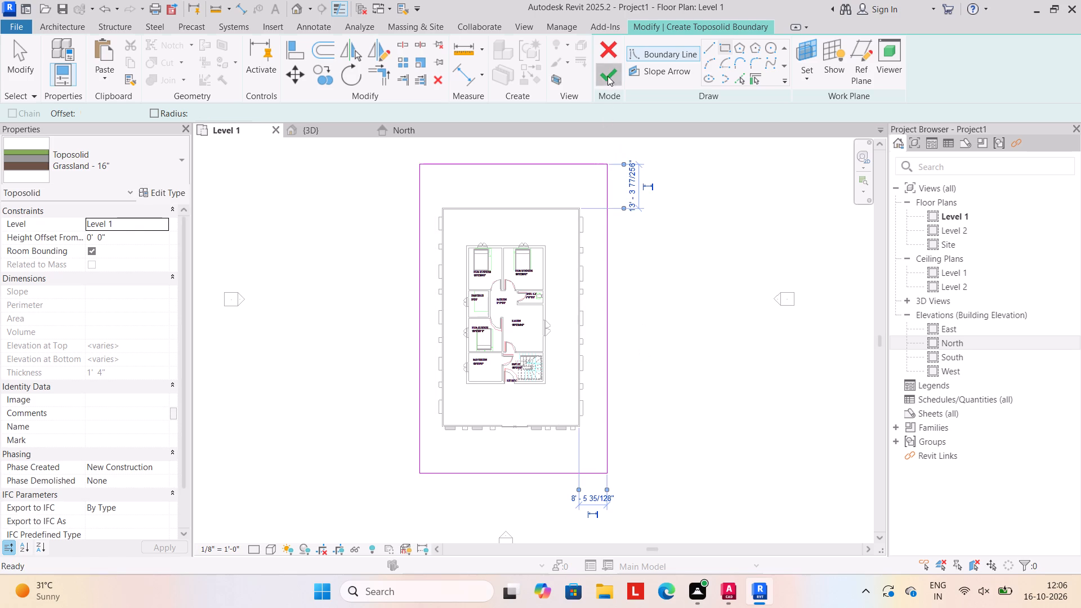
Set the toposolid's height offset from Level 1 to -6" in the 3D view.
{"action": "left_click", "coordinate": [319, 130]}
{"action": "left_click", "coordinate": [293, 427]}
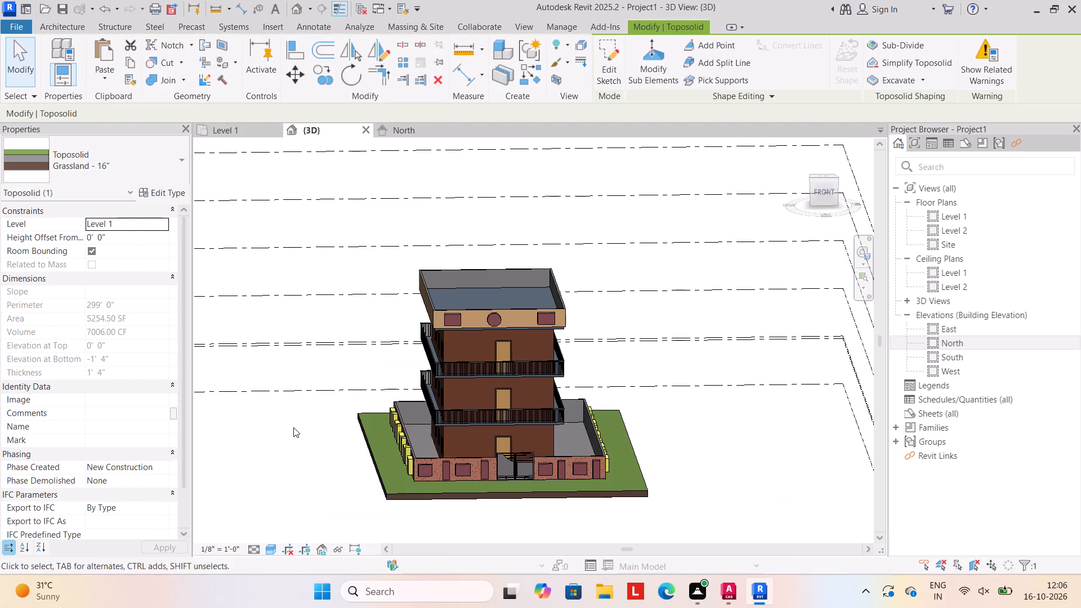
{"action": "left_click", "coordinate": [373, 461]}
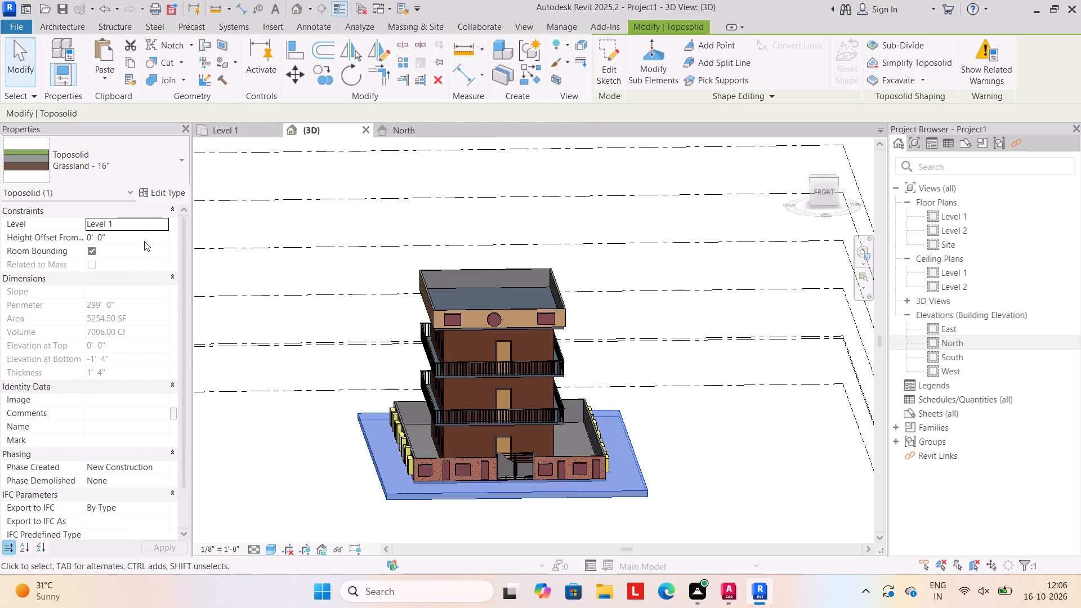
{"action": "left_click", "coordinate": [144, 240]}
{"action": "type", "text": "-6\""}
{"action": "key", "text": "Return"}
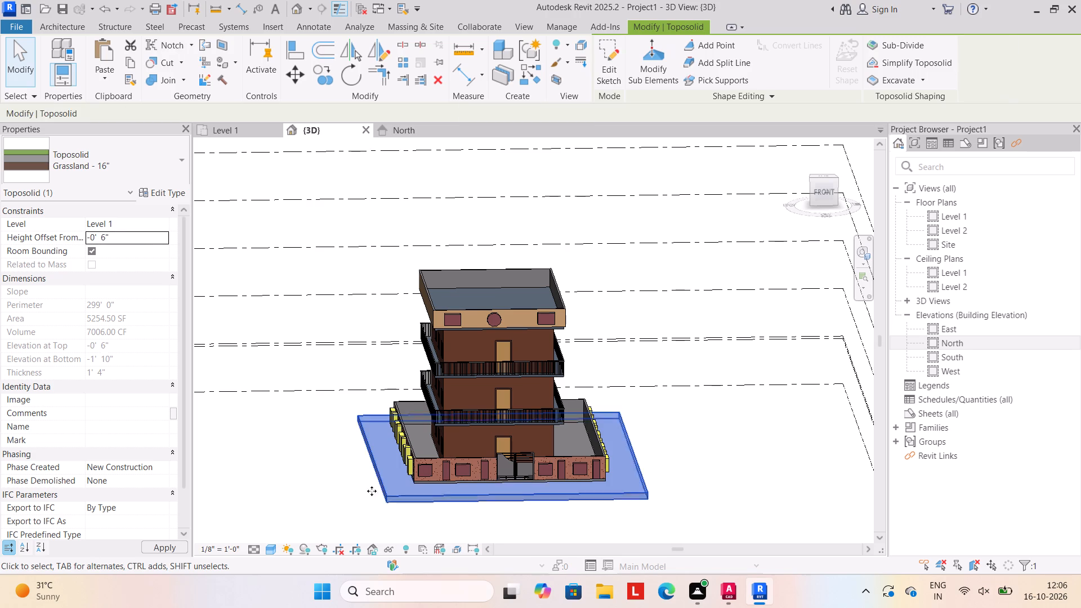
{"action": "left_click", "coordinate": [272, 464]}
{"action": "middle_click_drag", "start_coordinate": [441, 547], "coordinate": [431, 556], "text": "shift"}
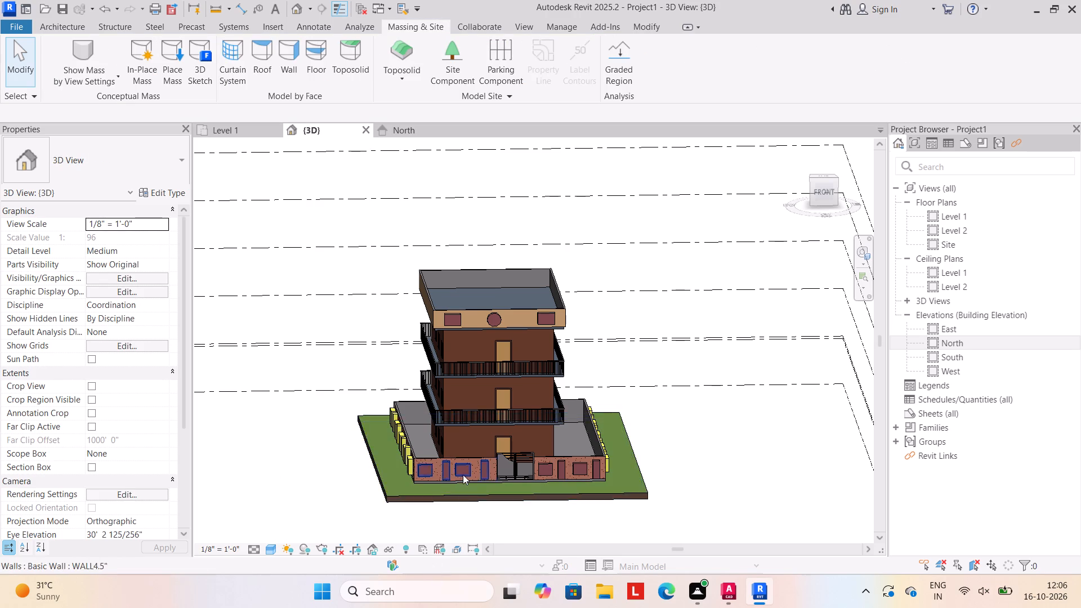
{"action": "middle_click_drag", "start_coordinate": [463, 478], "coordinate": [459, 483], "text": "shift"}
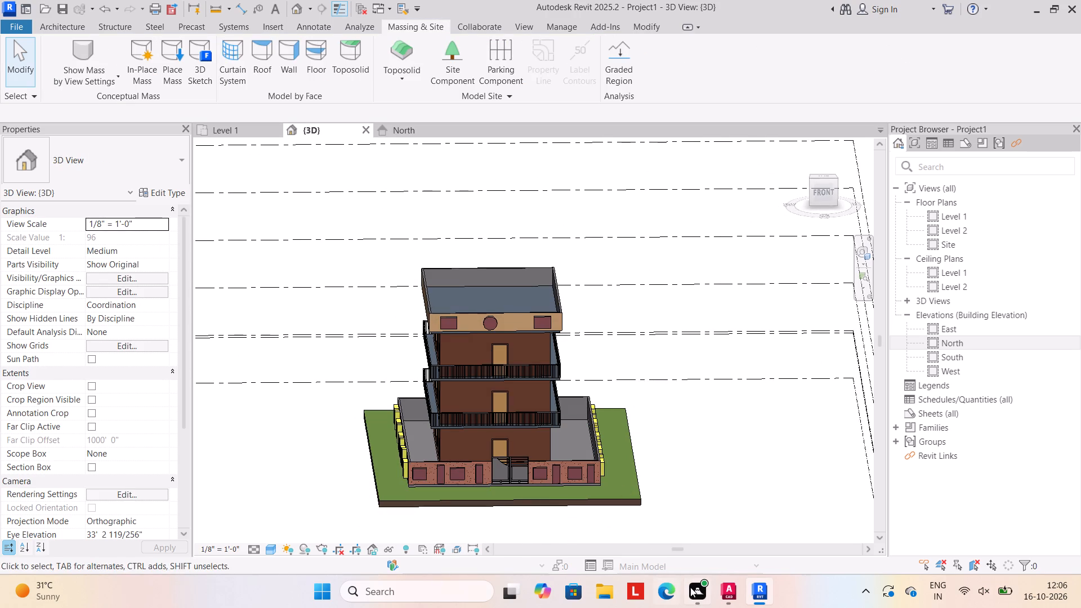
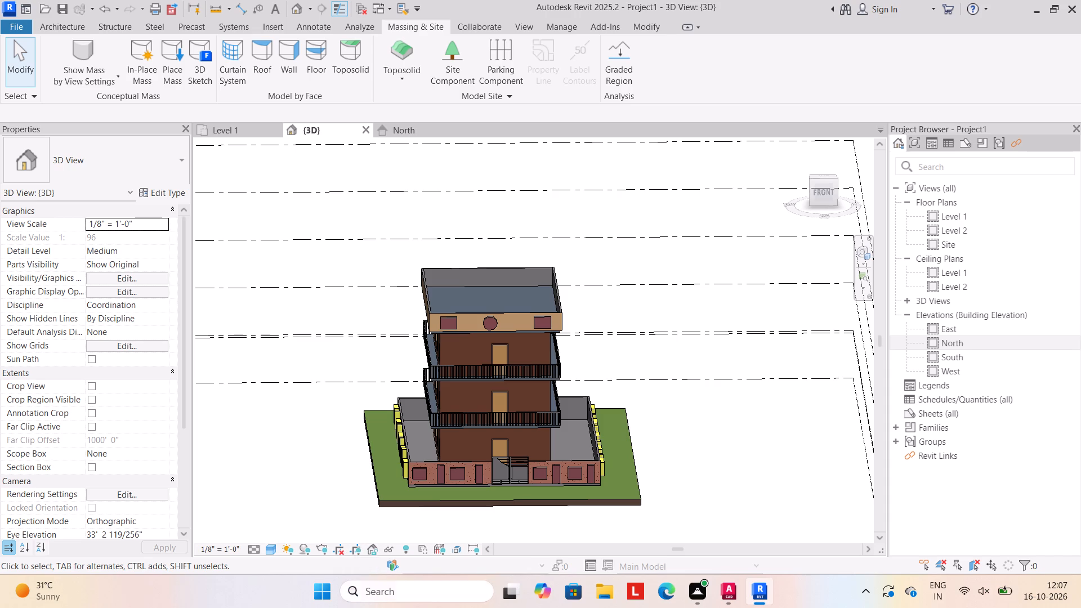
Start a new in-place model in the Generic Models category, accepting the default name.
{"action": "middle_click_drag", "start_coordinate": [561, 473], "coordinate": [557, 445]}
{"action": "middle_click_drag", "start_coordinate": [562, 483], "coordinate": [562, 474], "text": "shift"}
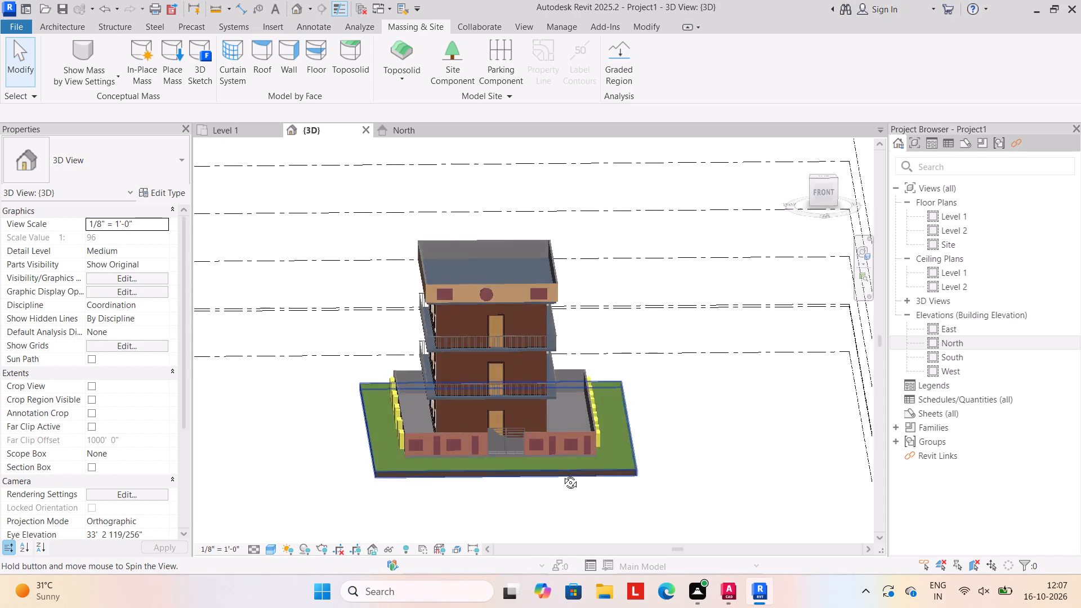
{"action": "middle_click_drag", "start_coordinate": [562, 474], "coordinate": [562, 449], "text": "shift"}
{"action": "middle_click_drag", "start_coordinate": [541, 439], "coordinate": [540, 454]}
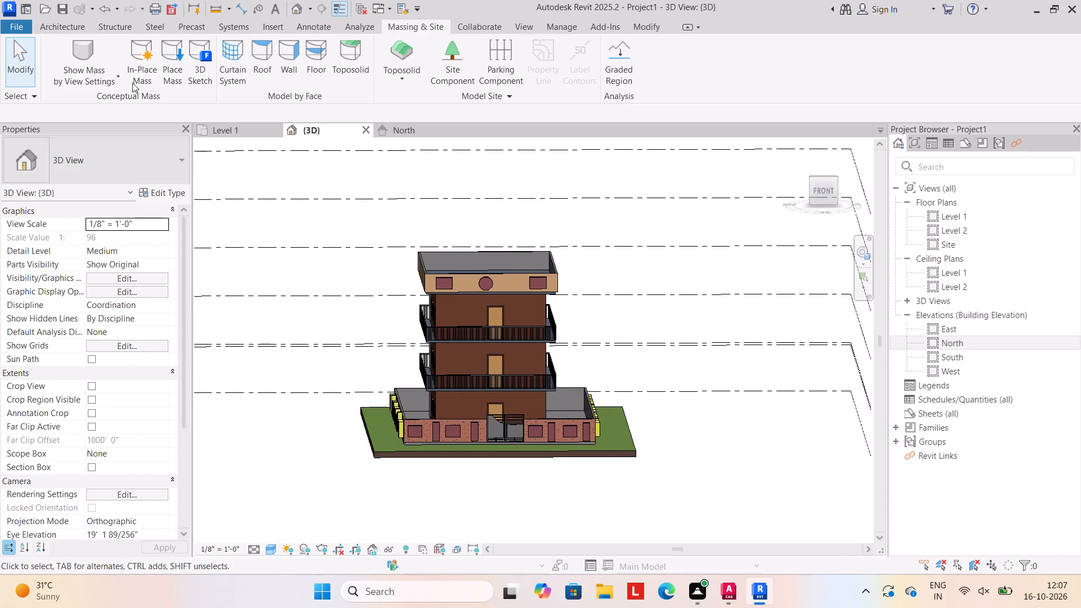
{"action": "left_click", "coordinate": [56, 31]}
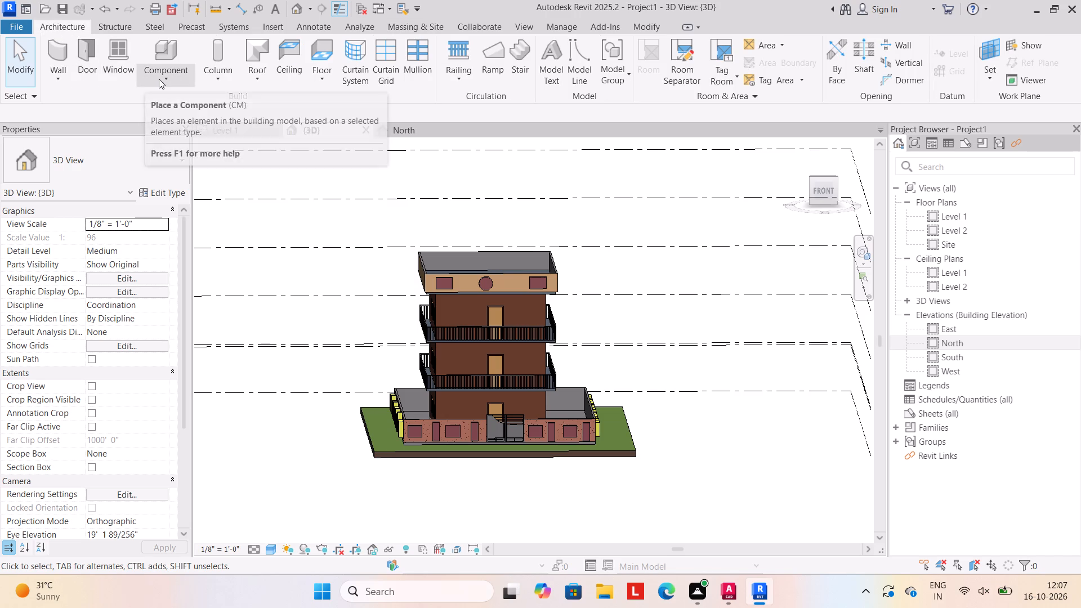
{"action": "left_click", "coordinate": [159, 79]}
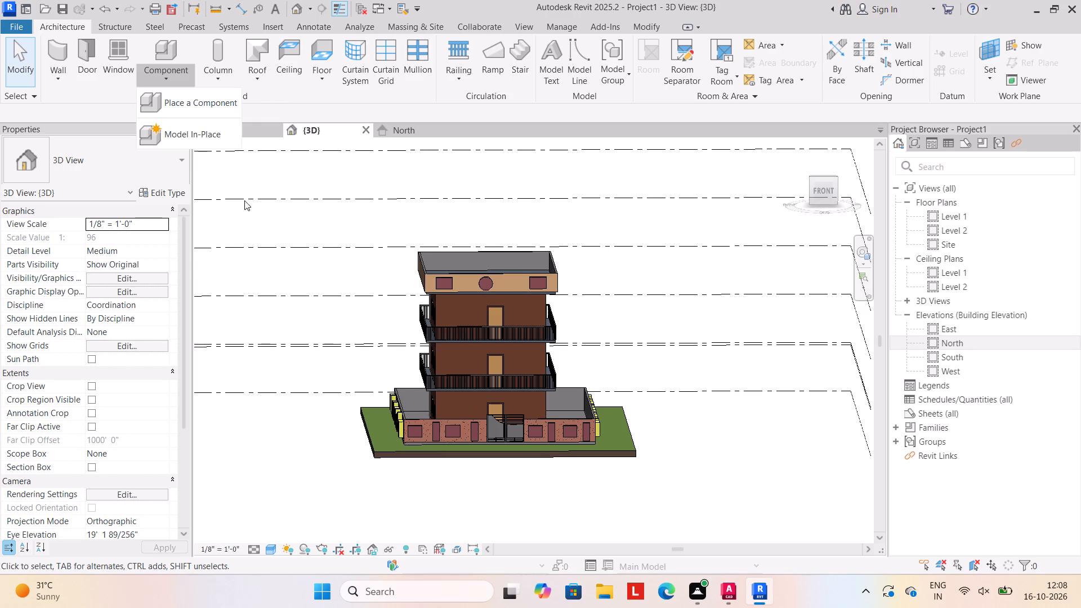
{"action": "left_click", "coordinate": [201, 128]}
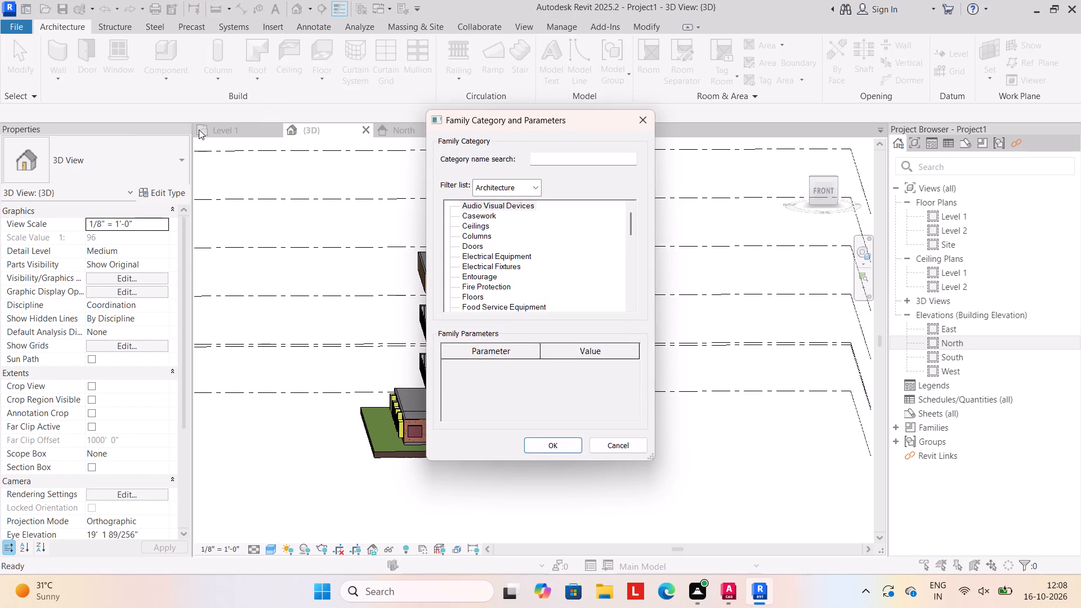
{"action": "scroll", "coordinate": [531, 256], "scroll_direction": "down", "scroll_amount": 5}
{"action": "left_click", "coordinate": [508, 287]}
{"action": "left_click", "coordinate": [553, 446]}
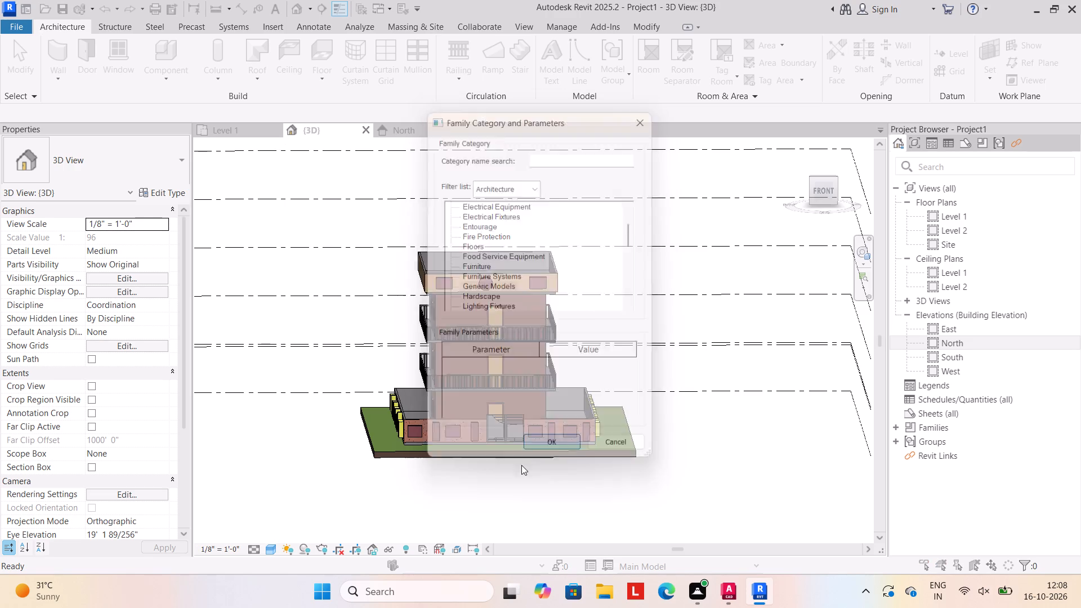
{"action": "left_click", "coordinate": [543, 307]}
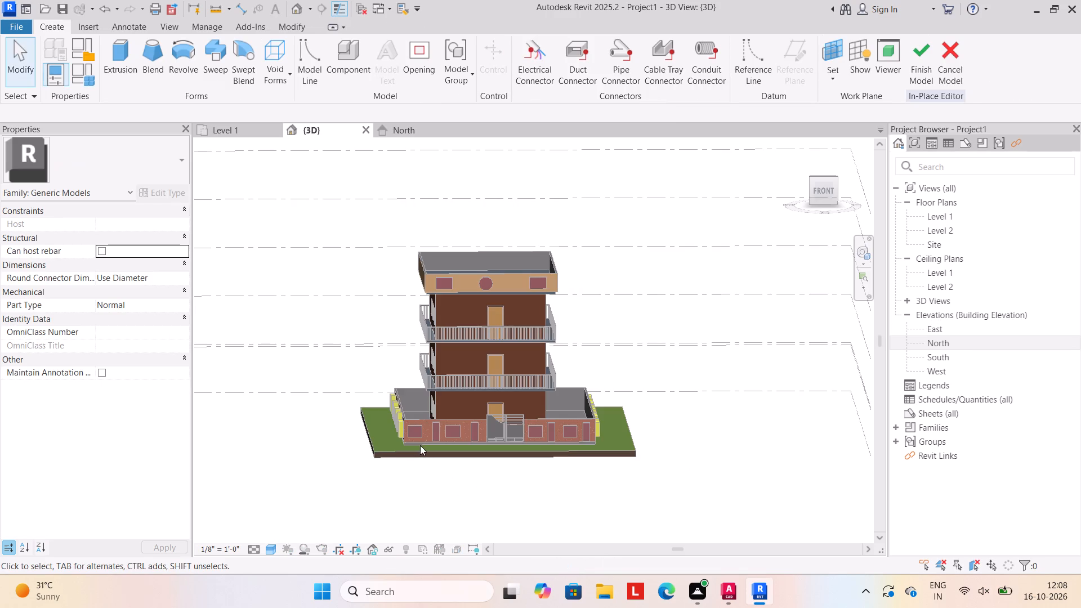
Start an extrusion and set its work plane to the top face of the grassland toposolid by picking it.
{"action": "left_click", "coordinate": [126, 62]}
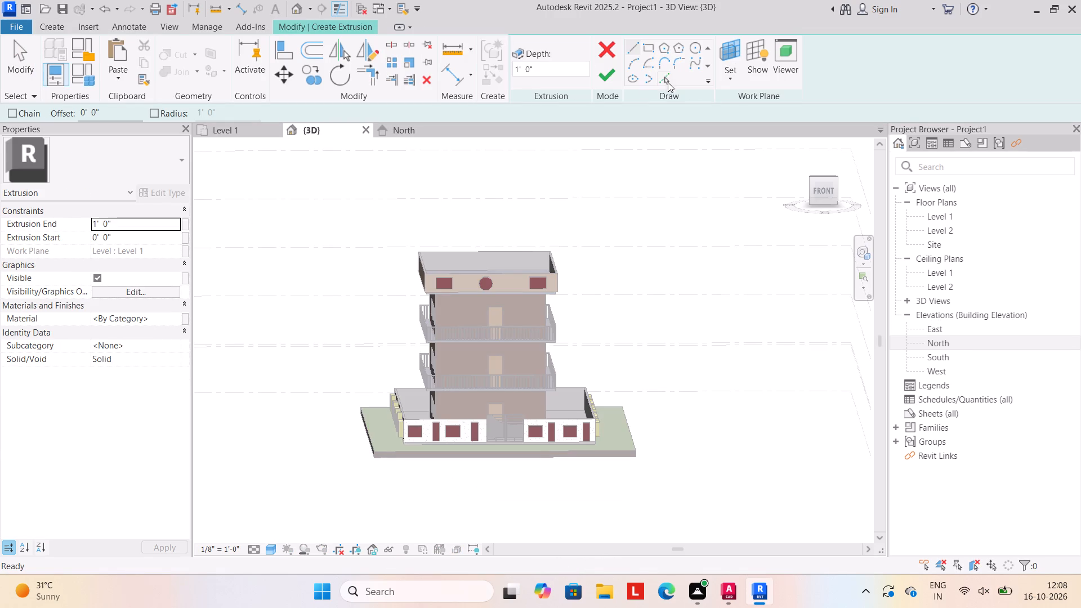
{"action": "left_click", "coordinate": [727, 79]}
{"action": "left_click", "coordinate": [757, 135]}
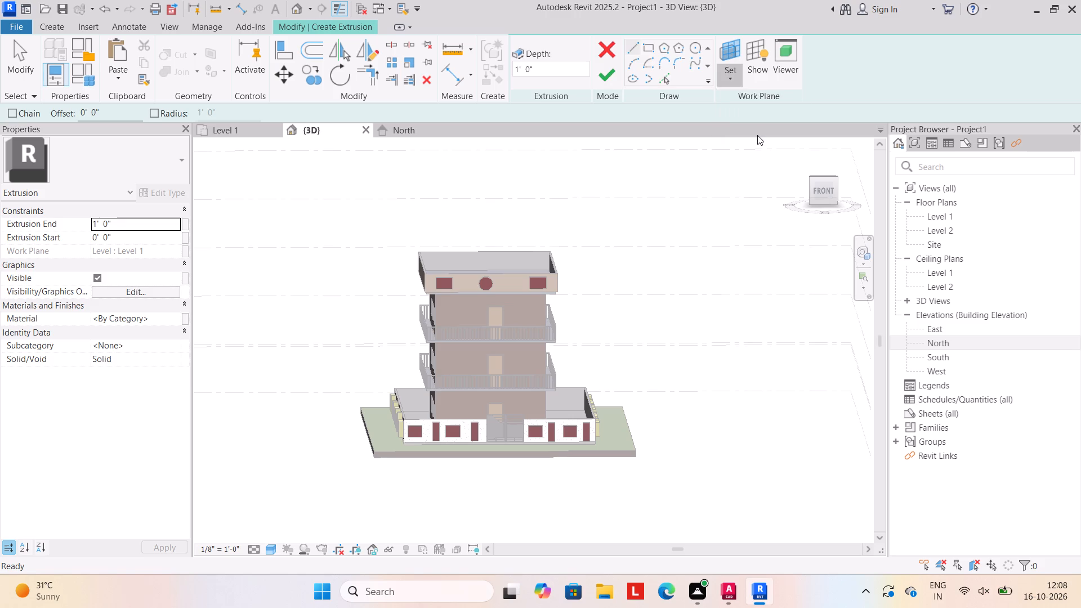
{"action": "left_click", "coordinate": [614, 445]}
{"action": "middle_click_drag", "start_coordinate": [484, 489], "coordinate": [481, 513], "text": "shift"}
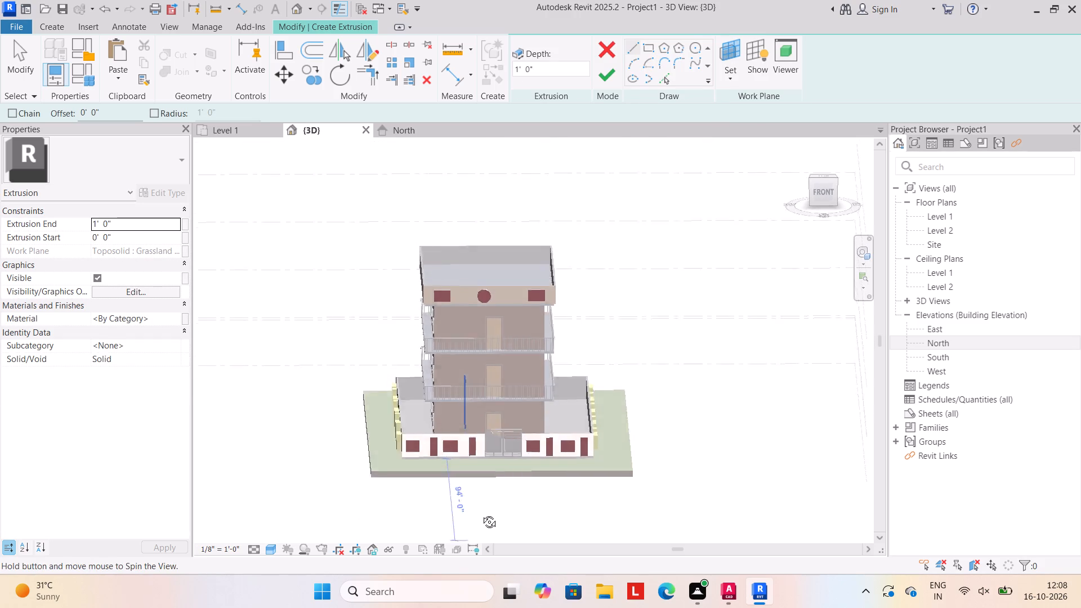
{"action": "middle_click_drag", "start_coordinate": [481, 513], "coordinate": [479, 520], "text": "shift"}
Sketch a rectangle about 55' by 3' on the grass along the toposolid's front edge and extrude it with an end of 6".
{"action": "left_click", "coordinate": [646, 48]}
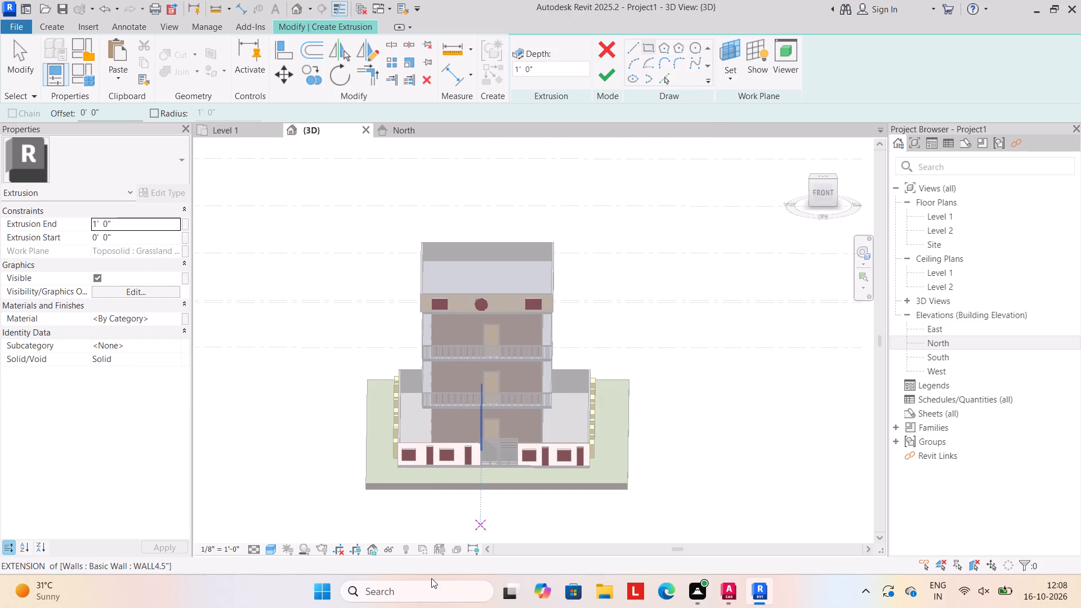
{"action": "scroll", "coordinate": [449, 525], "scroll_direction": "up", "scroll_amount": 2}
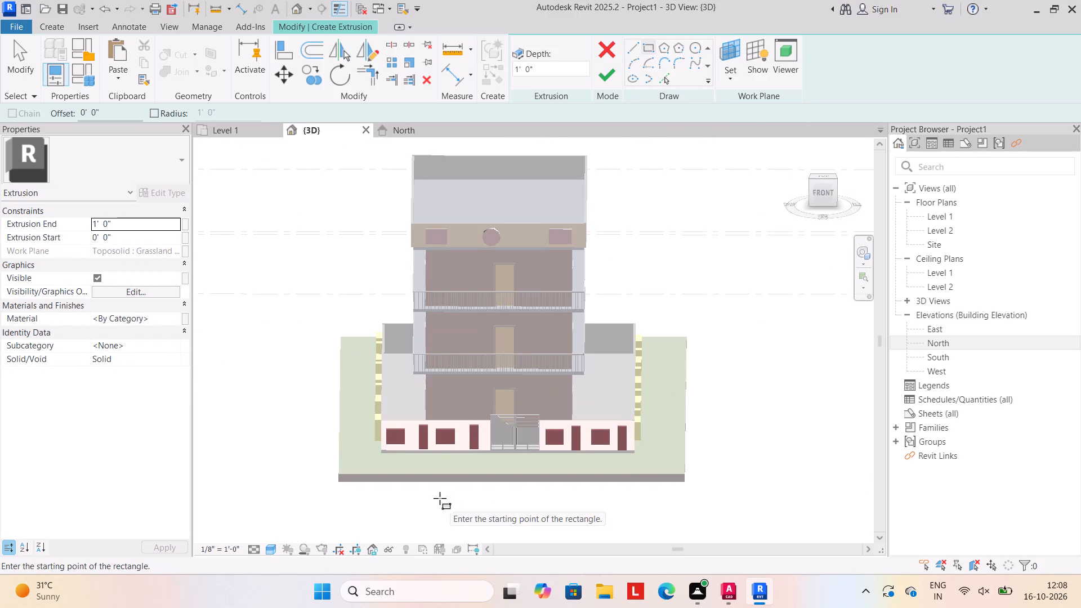
{"action": "scroll", "coordinate": [434, 497], "scroll_direction": "up", "scroll_amount": 2}
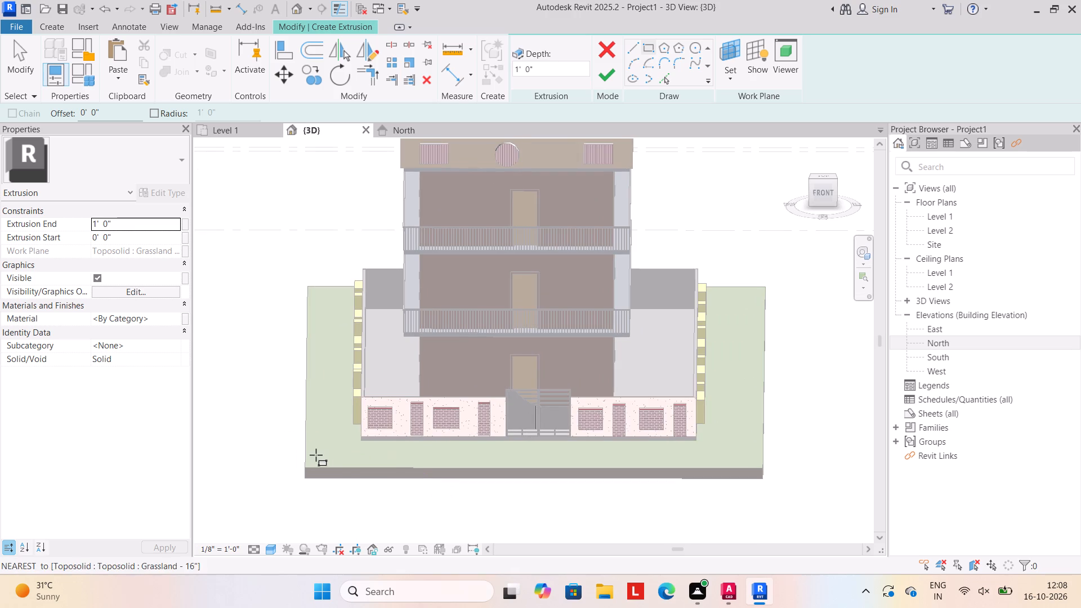
{"action": "left_click", "coordinate": [316, 455]}
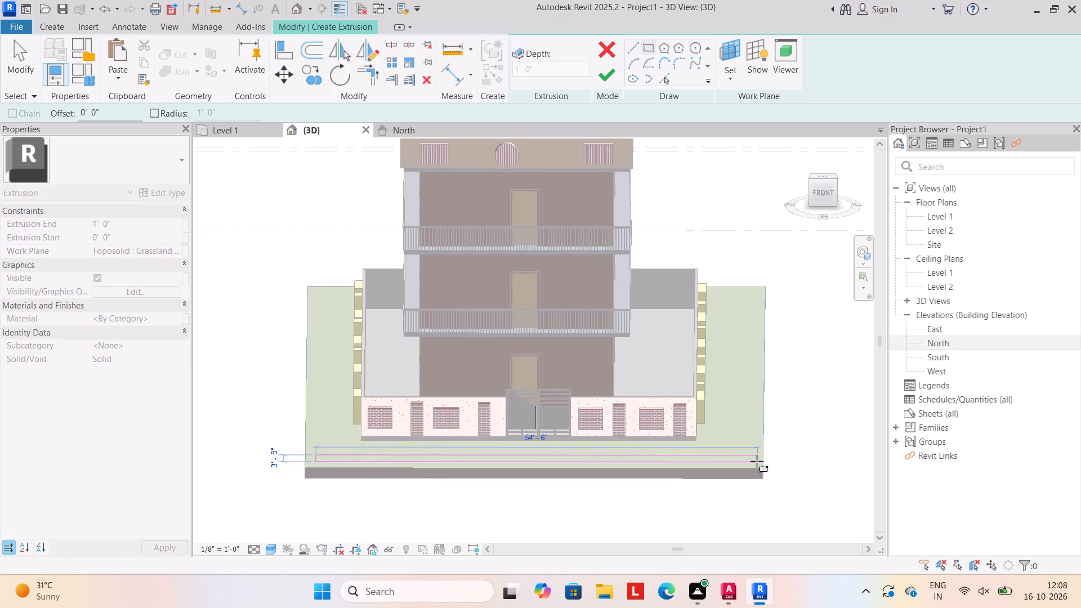
{"action": "left_click", "coordinate": [757, 461]}
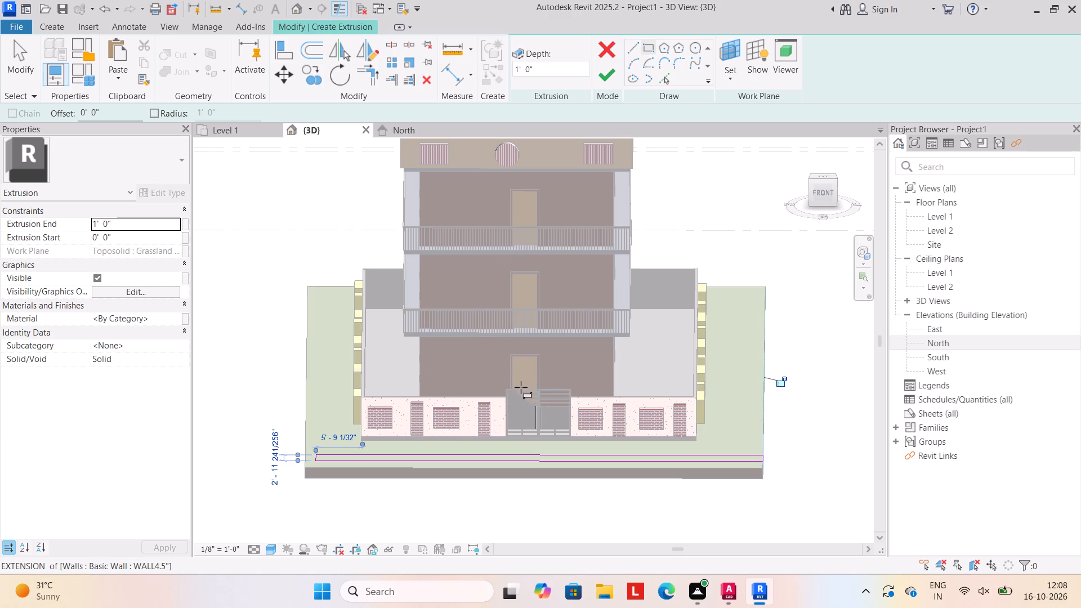
{"action": "left_click", "coordinate": [136, 227]}
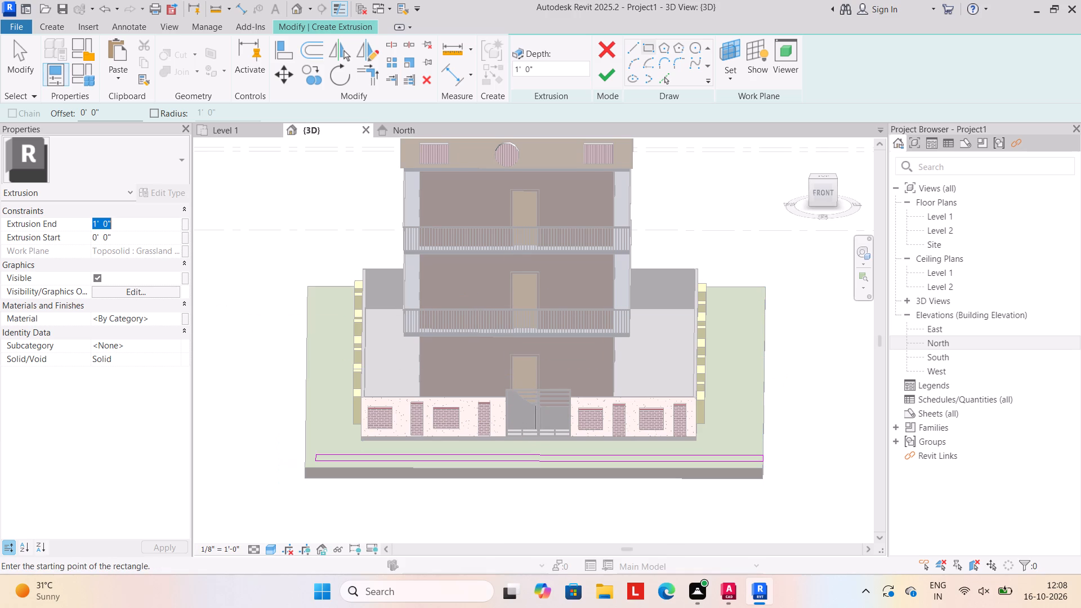
{"action": "type", "text": "6\""}
{"action": "key", "text": "Return"}
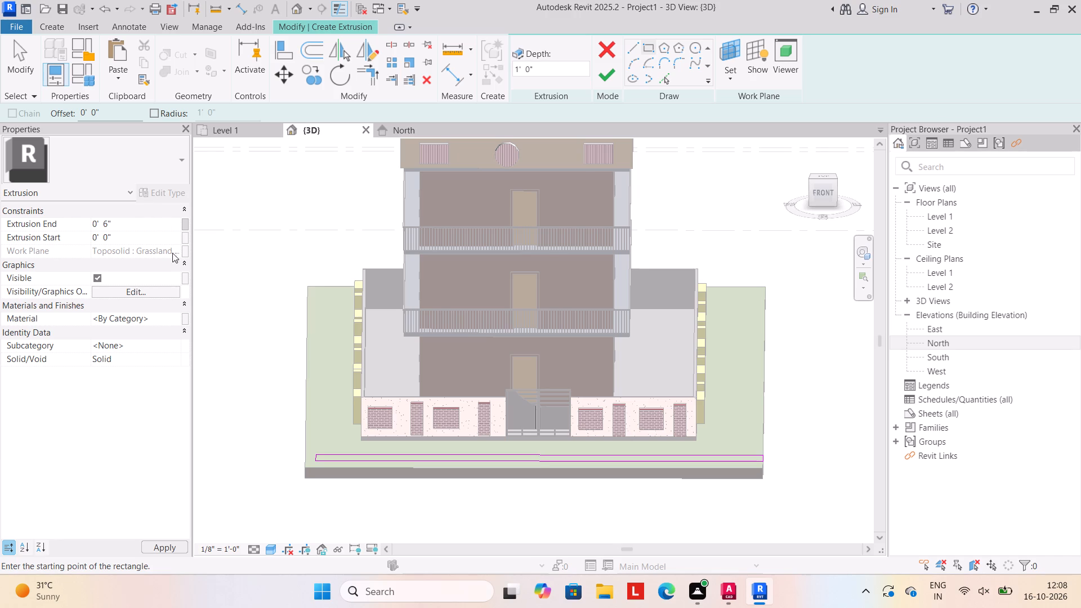
{"action": "left_click", "coordinate": [596, 75]}
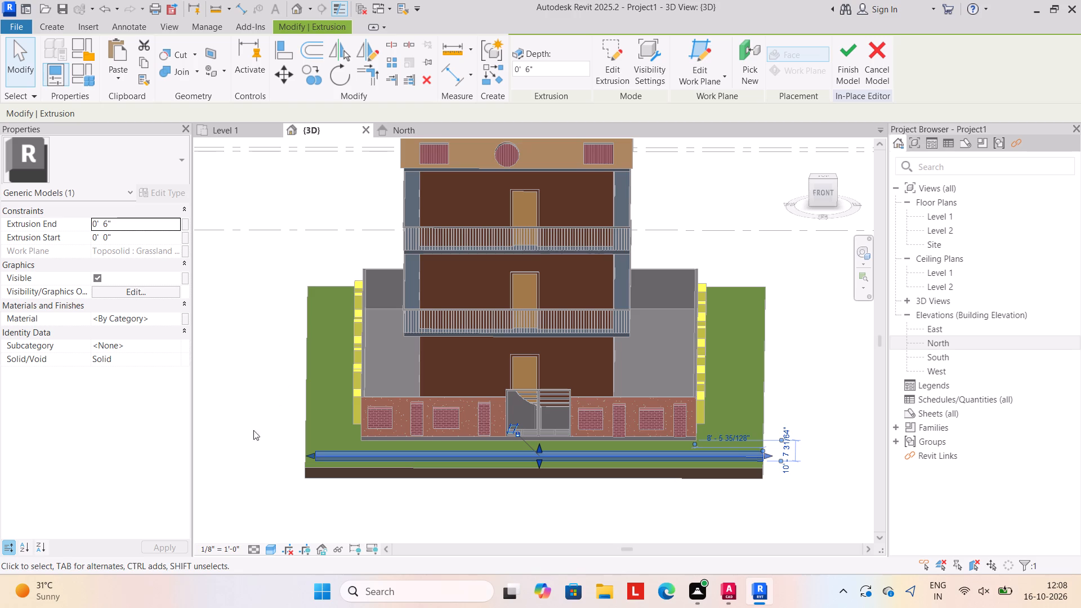
Stretch the strip's outer side to the toposolid's front edge, pull its inner side slightly away from the boundary wall, and finish the in-place model.
{"action": "middle_click_drag", "start_coordinate": [253, 431], "coordinate": [488, 454], "text": "shift"}
{"action": "middle_click_drag", "start_coordinate": [500, 457], "coordinate": [450, 338]}
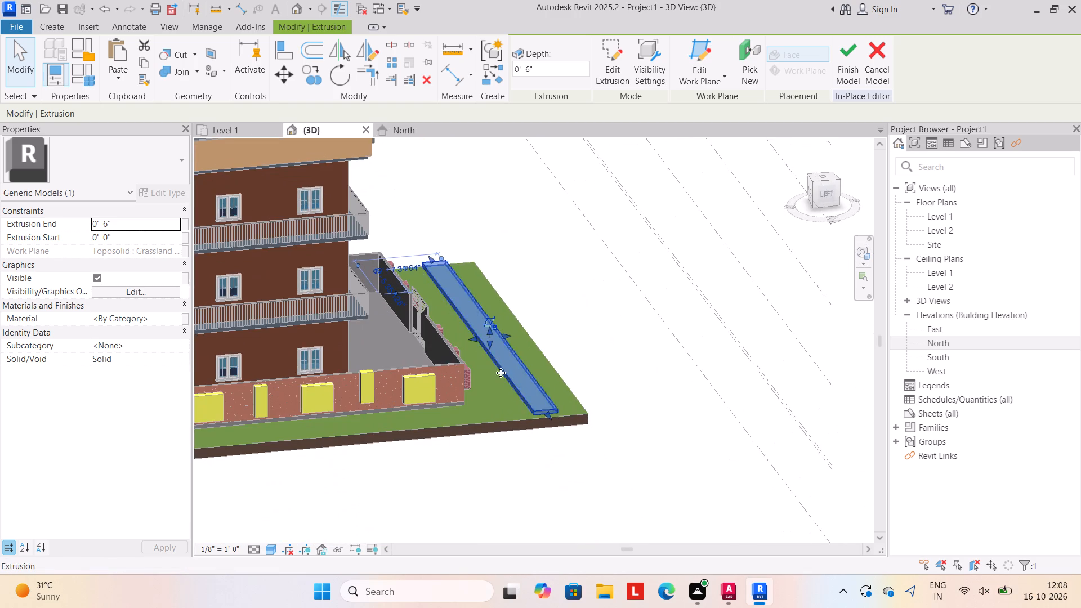
{"action": "middle_click_drag", "start_coordinate": [544, 423], "coordinate": [526, 400], "text": "shift"}
{"action": "scroll", "coordinate": [486, 284], "scroll_direction": "up", "scroll_amount": 4}
{"action": "left_click", "coordinate": [606, 381]}
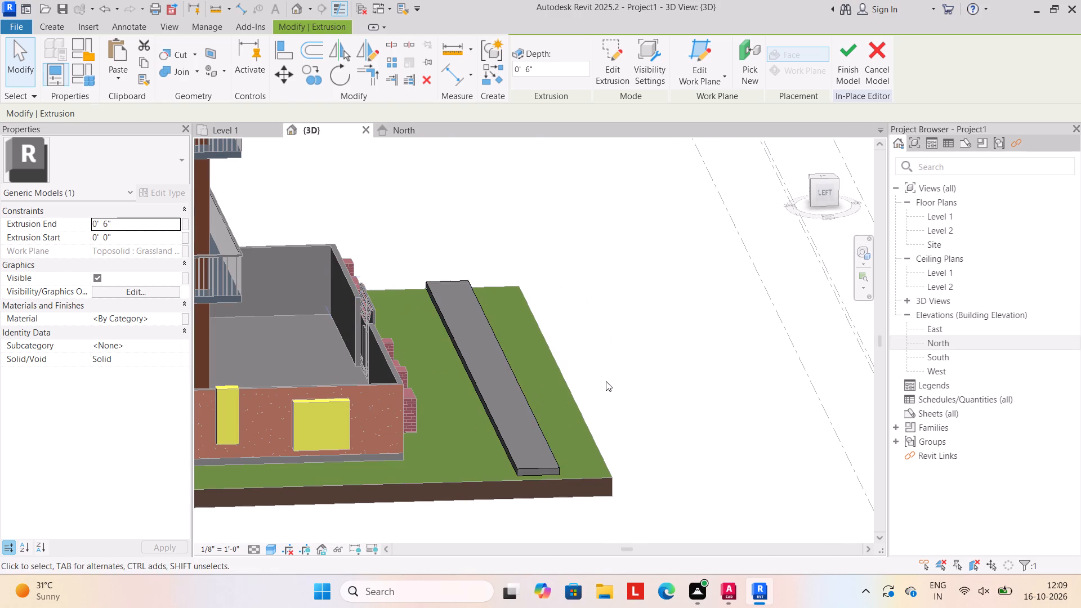
{"action": "left_click", "coordinate": [531, 403]}
{"action": "left_click_drag", "start_coordinate": [517, 373], "coordinate": [561, 369]}
{"action": "left_click_drag", "start_coordinate": [462, 379], "coordinate": [489, 378]}
{"action": "left_click", "coordinate": [857, 57]}
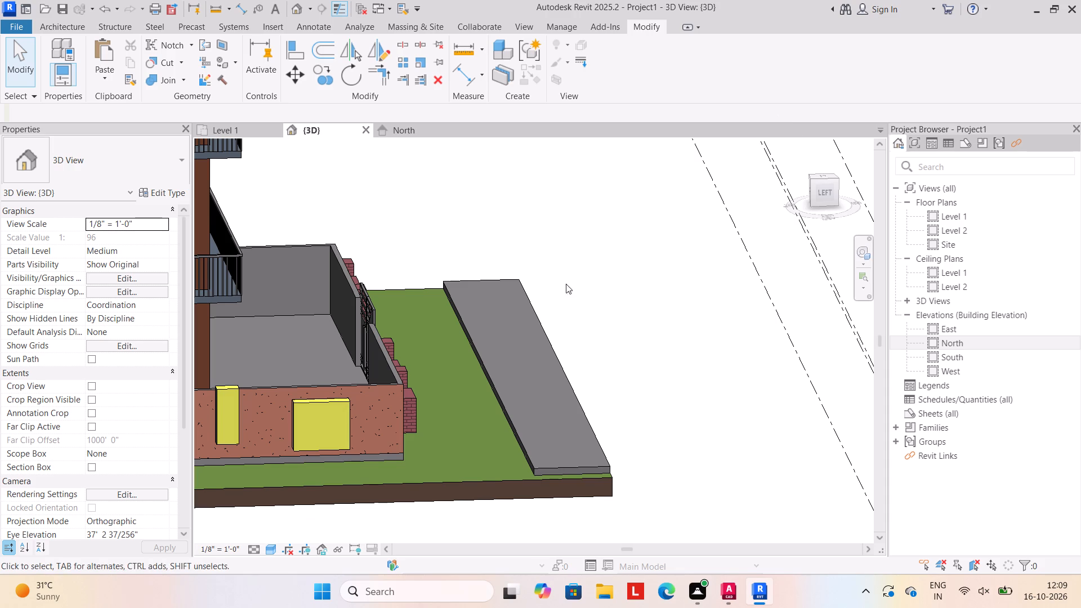
Save the project to the Desktop as a Revit project file named SUMAFU41.dwg.
{"action": "scroll", "coordinate": [587, 296], "scroll_direction": "down", "scroll_amount": 6}
{"action": "middle_click_drag", "start_coordinate": [588, 315], "coordinate": [678, 257]}
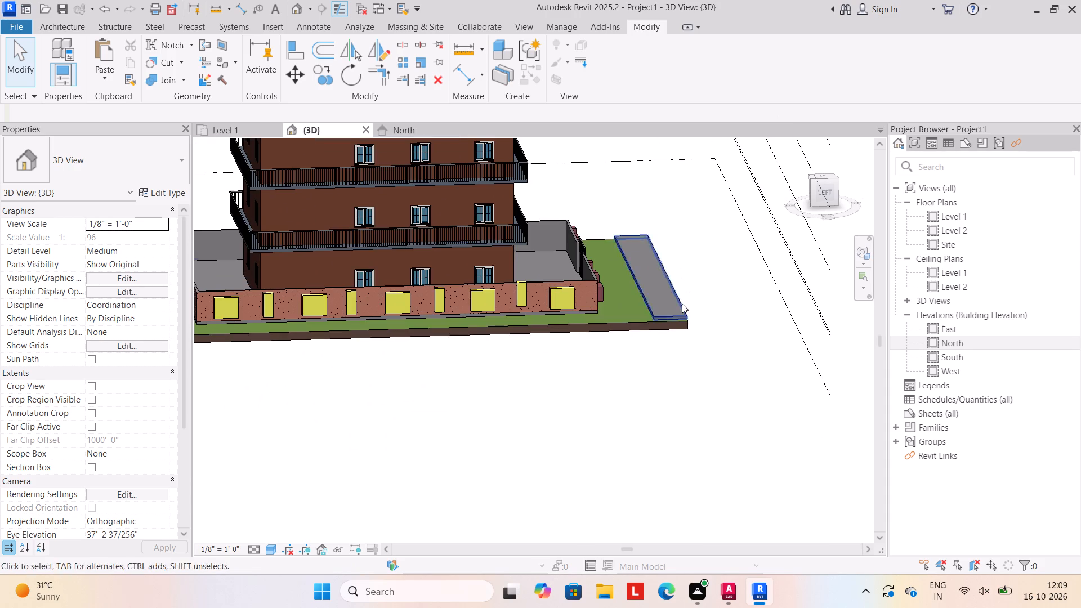
{"action": "middle_click_drag", "start_coordinate": [662, 377], "coordinate": [464, 404], "text": "shift"}
{"action": "scroll", "coordinate": [548, 315], "scroll_direction": "down", "scroll_amount": 2}
{"action": "middle_click_drag", "start_coordinate": [593, 346], "coordinate": [567, 277], "text": "shift"}
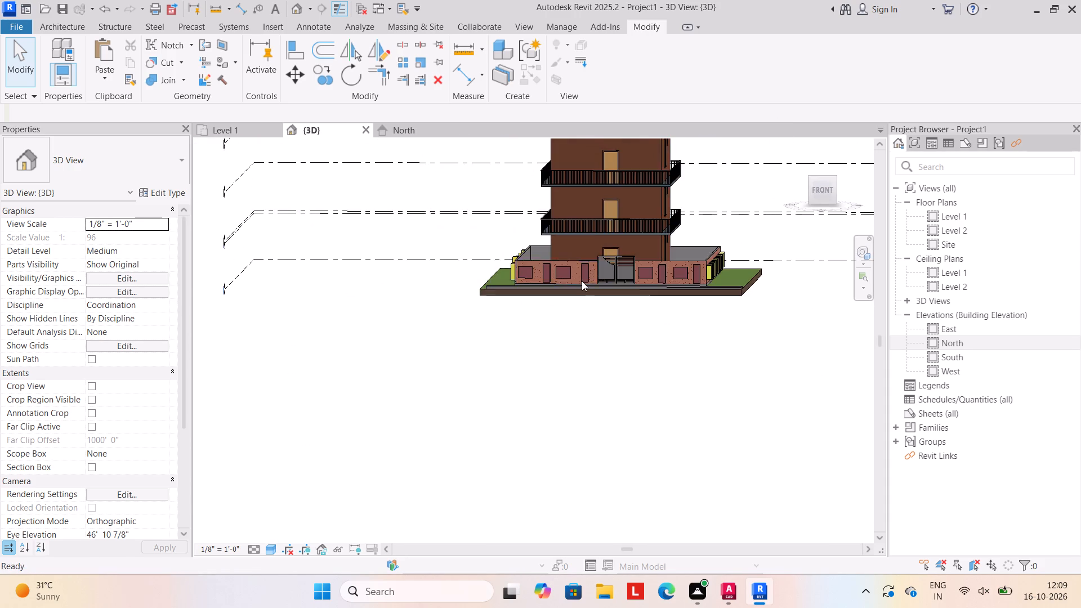
{"action": "middle_click_drag", "start_coordinate": [592, 283], "coordinate": [544, 346]}
{"action": "key", "text": "ctrl+s"}
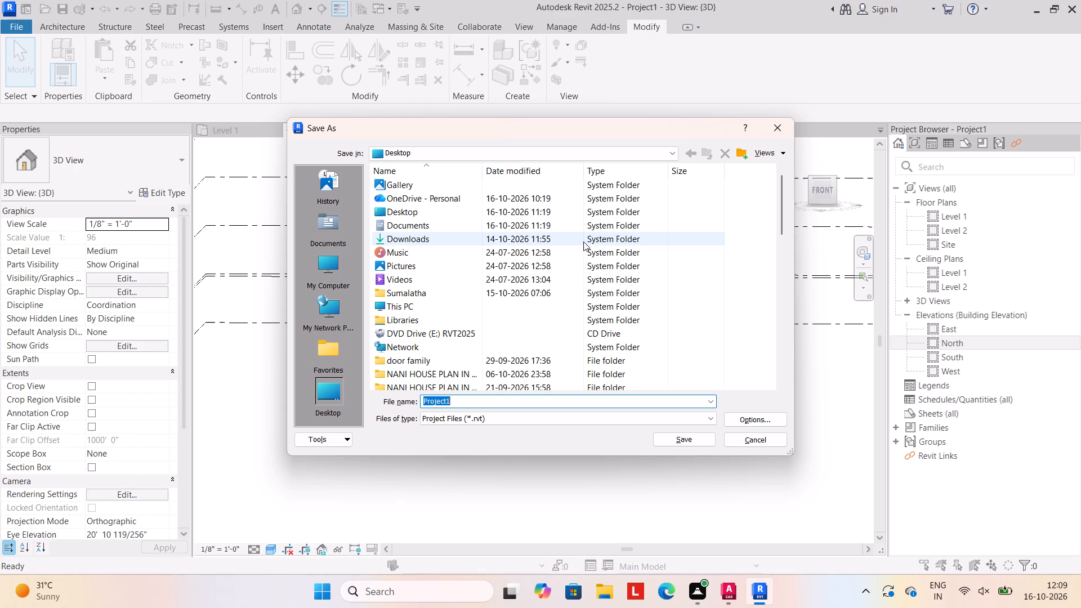
{"action": "type", "text": "SUMAFU"}
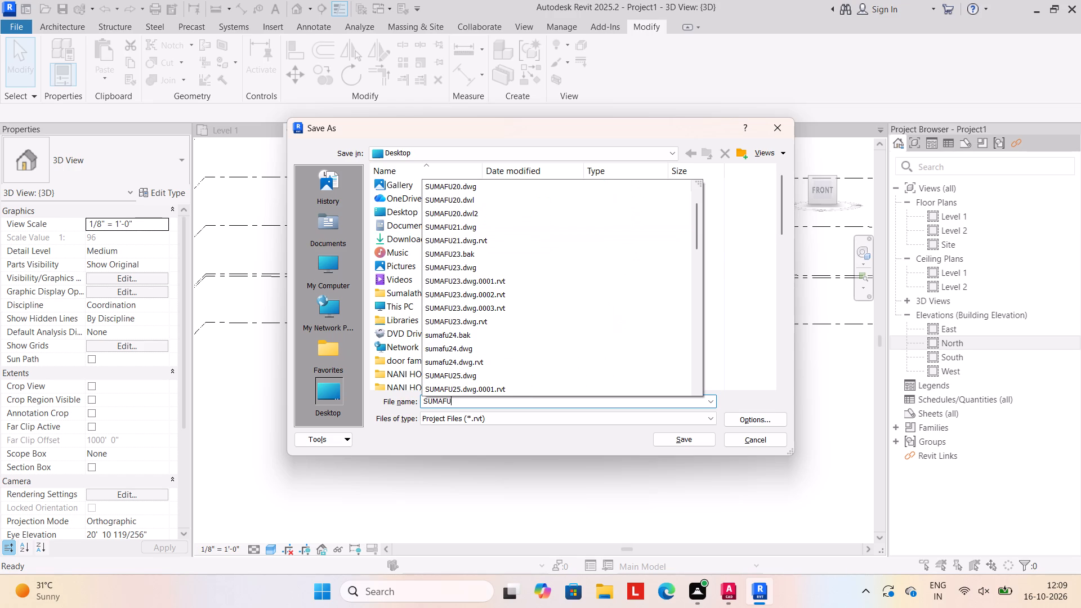
{"action": "type", "text": "41"}
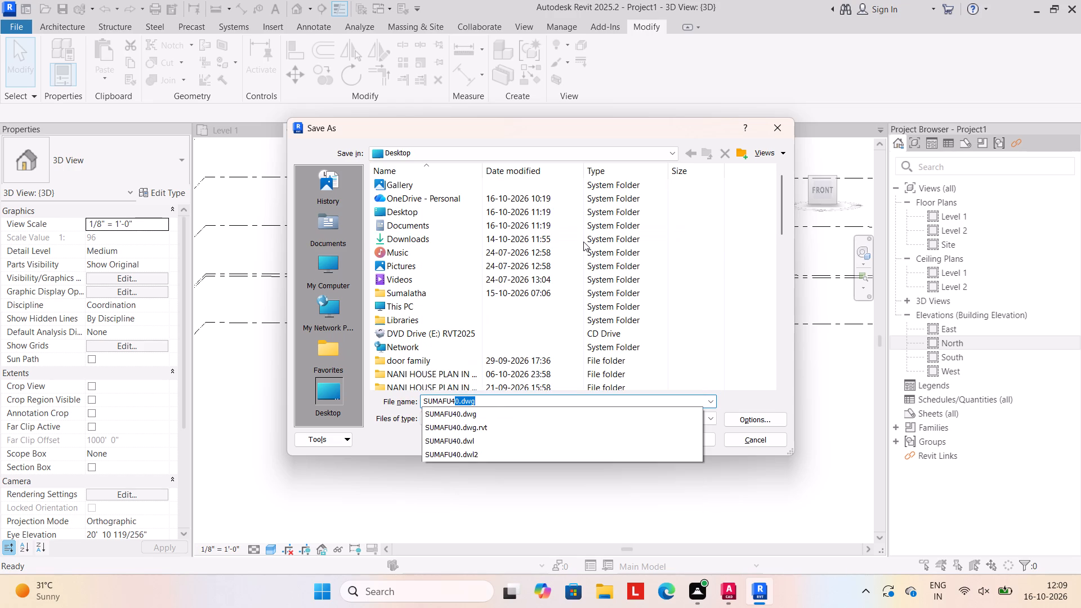
{"action": "left_click", "coordinate": [495, 410]}
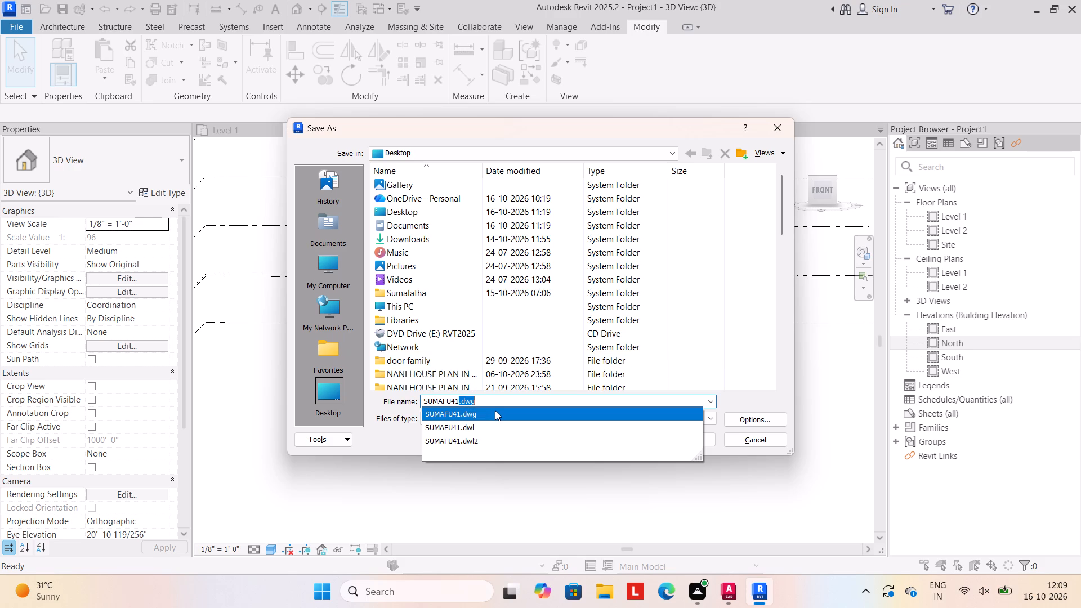
{"action": "left_click", "coordinate": [689, 440]}
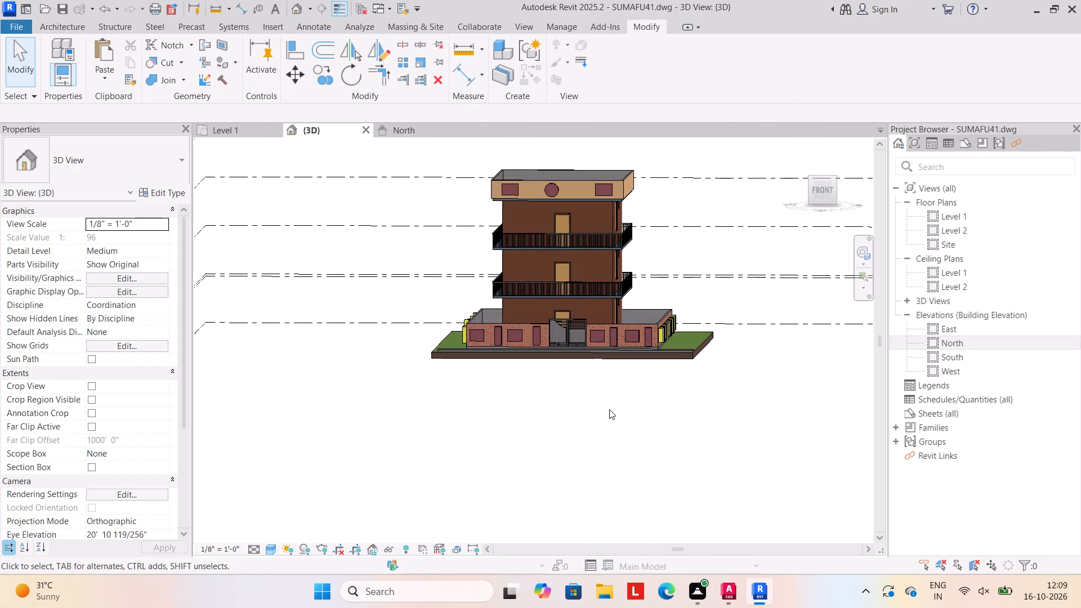
Examine the completed house, boundary walls, toposolid and front road strip from the front and above in the 3D view.
{"action": "middle_click_drag", "start_coordinate": [582, 429], "coordinate": [602, 511], "text": "shift"}
{"action": "middle_click_drag", "start_coordinate": [619, 481], "coordinate": [618, 466], "text": "shift"}
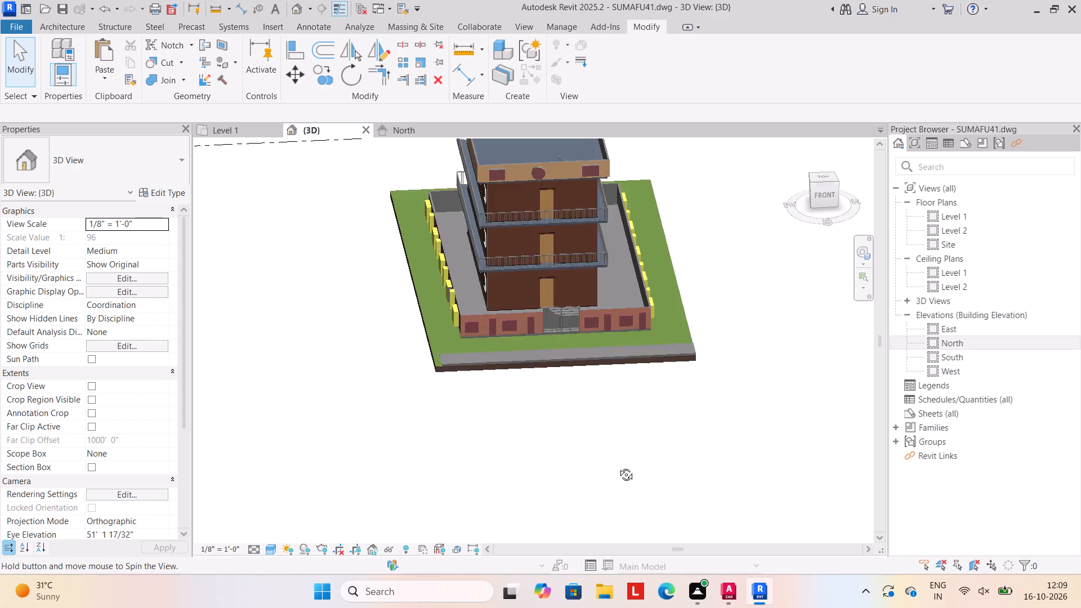
{"action": "middle_click_drag", "start_coordinate": [618, 466], "coordinate": [613, 450], "text": "shift"}
{"action": "middle_click_drag", "start_coordinate": [618, 415], "coordinate": [618, 404], "text": "shift"}
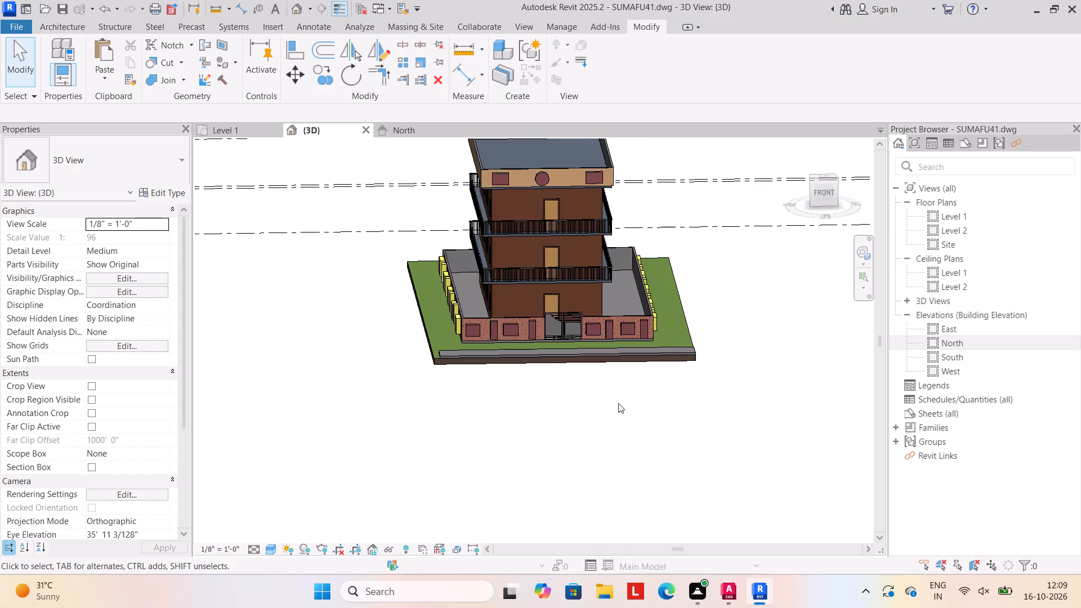
{"action": "scroll", "coordinate": [620, 414], "scroll_direction": "down", "scroll_amount": 1}
{"action": "middle_click_drag", "start_coordinate": [622, 424], "coordinate": [624, 479]}
{"action": "middle_click", "coordinate": [638, 444], "text": "shift"}
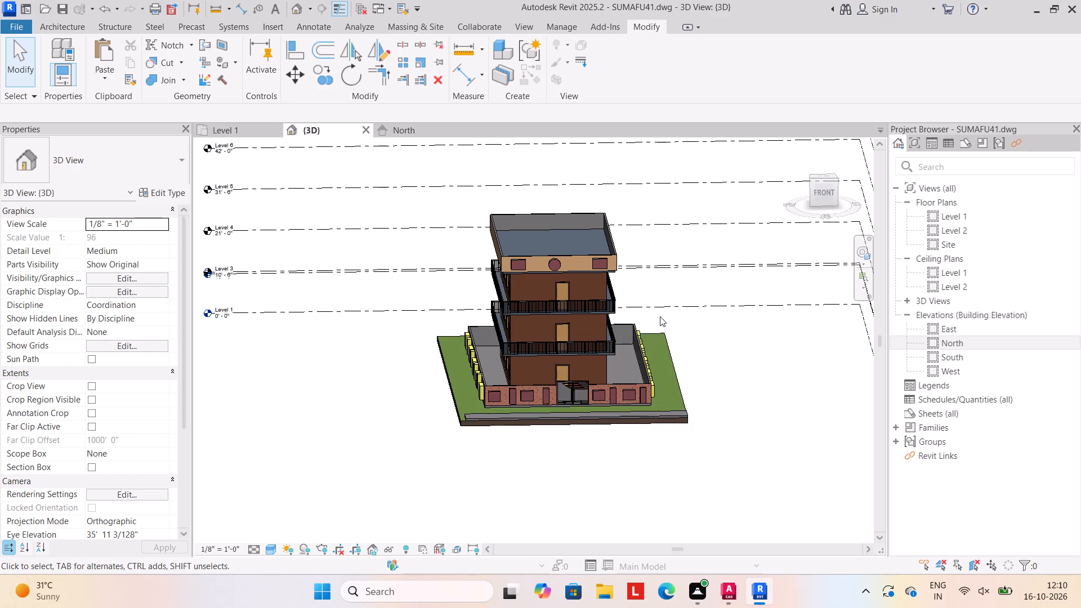
{"action": "scroll", "coordinate": [675, 398], "scroll_direction": "down", "scroll_amount": 1}
{"action": "middle_click_drag", "start_coordinate": [675, 399], "coordinate": [675, 385]}
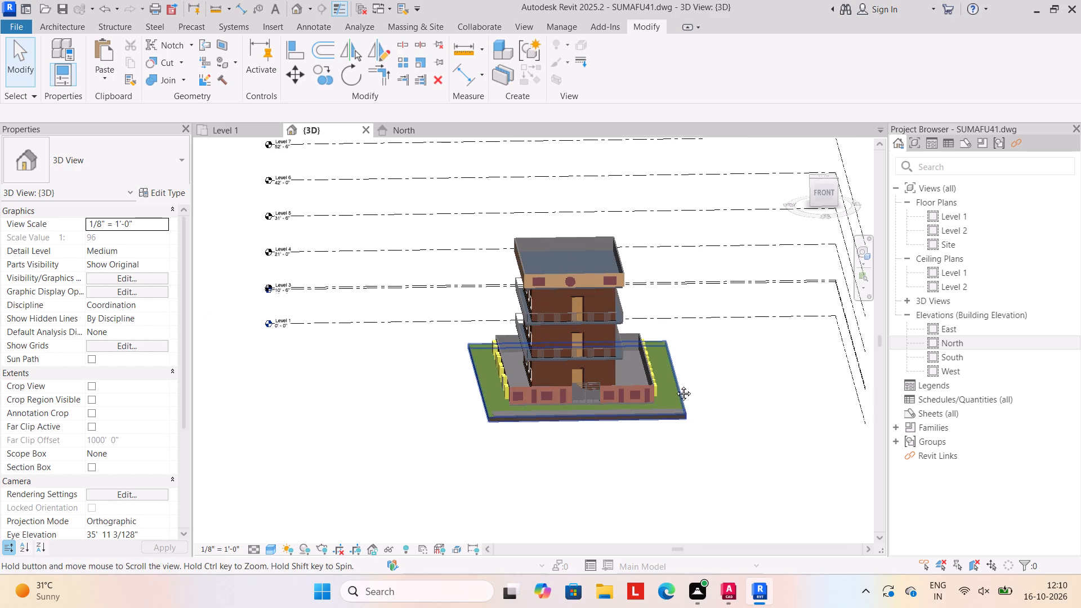
{"action": "middle_click_drag", "start_coordinate": [675, 385], "coordinate": [675, 382]}
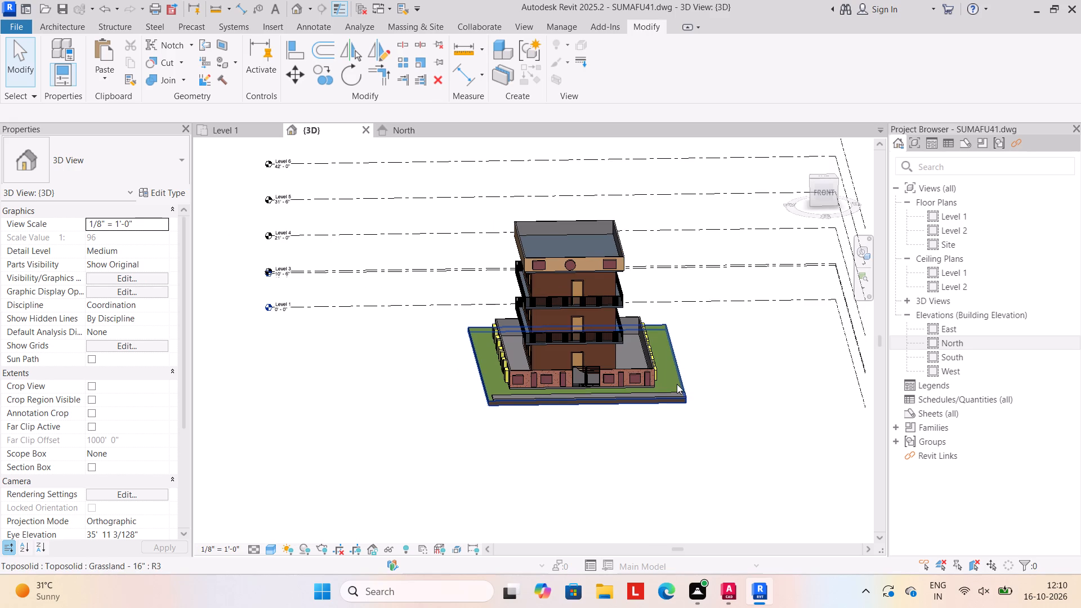
{"action": "scroll", "coordinate": [677, 385], "scroll_direction": "down", "scroll_amount": 1}
{"action": "middle_click_drag", "start_coordinate": [677, 386], "coordinate": [675, 417]}
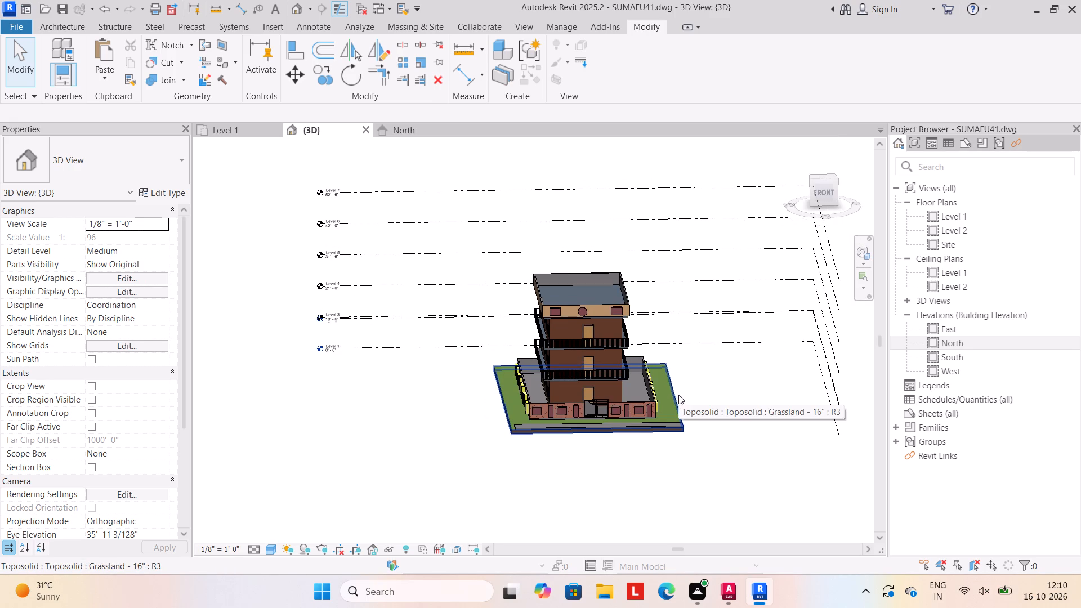
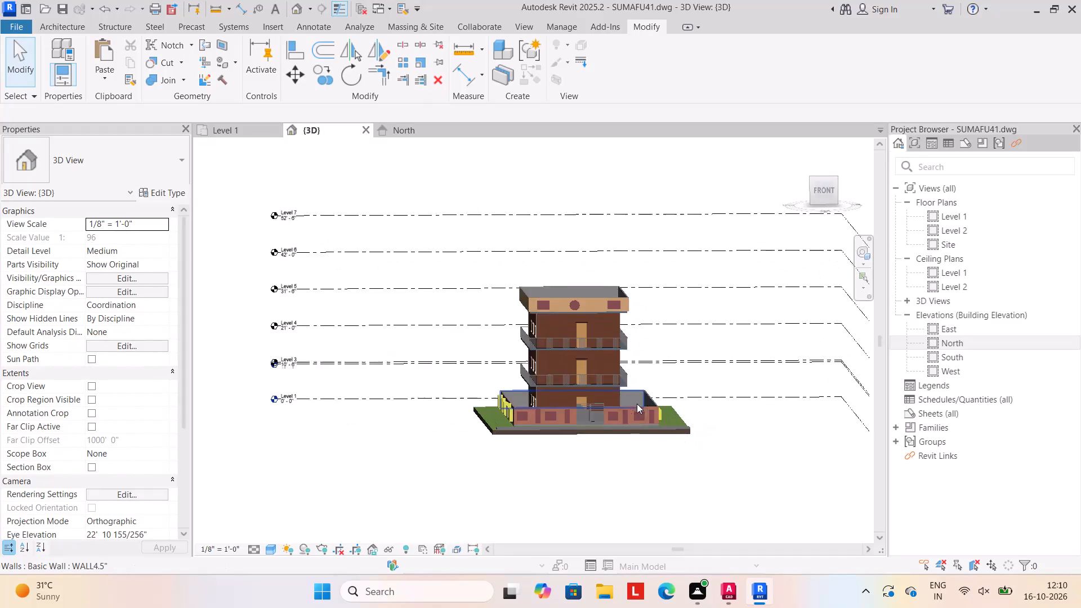
Create an in-place component in the Generic Models category, accepting the suggested name.
{"action": "middle_click_drag", "start_coordinate": [718, 449], "coordinate": [687, 498], "text": "shift"}
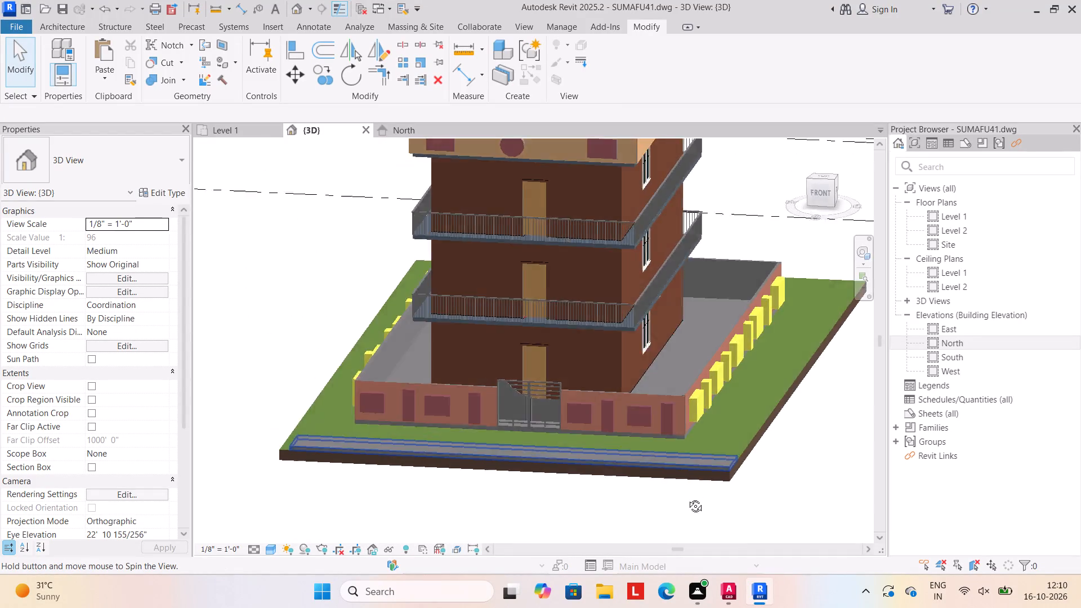
{"action": "middle_click_drag", "start_coordinate": [687, 498], "coordinate": [713, 521], "text": "shift"}
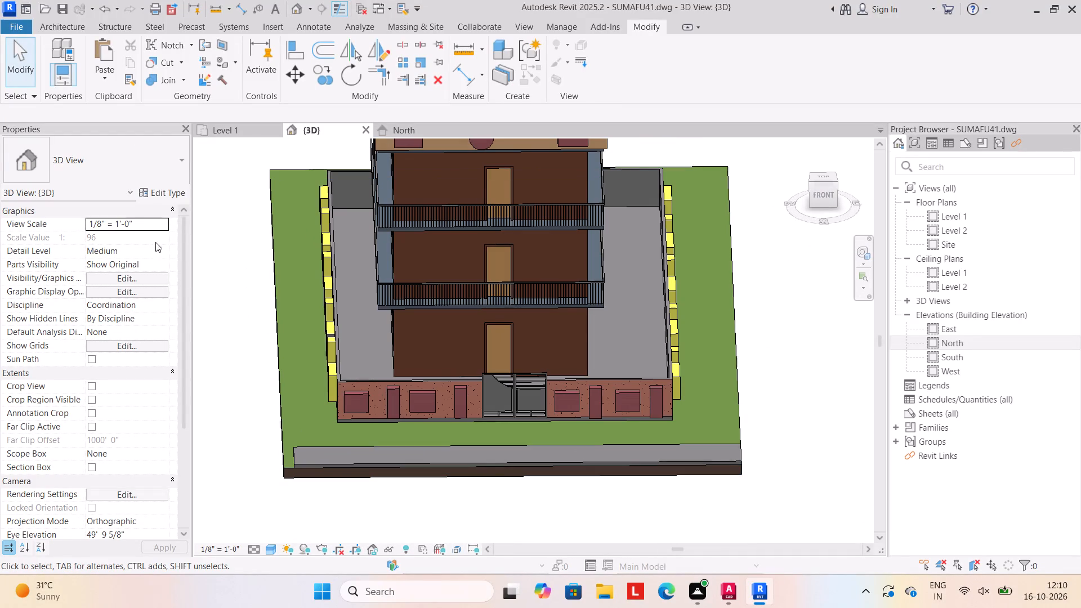
{"action": "left_click", "coordinate": [59, 24]}
{"action": "left_click", "coordinate": [162, 86]}
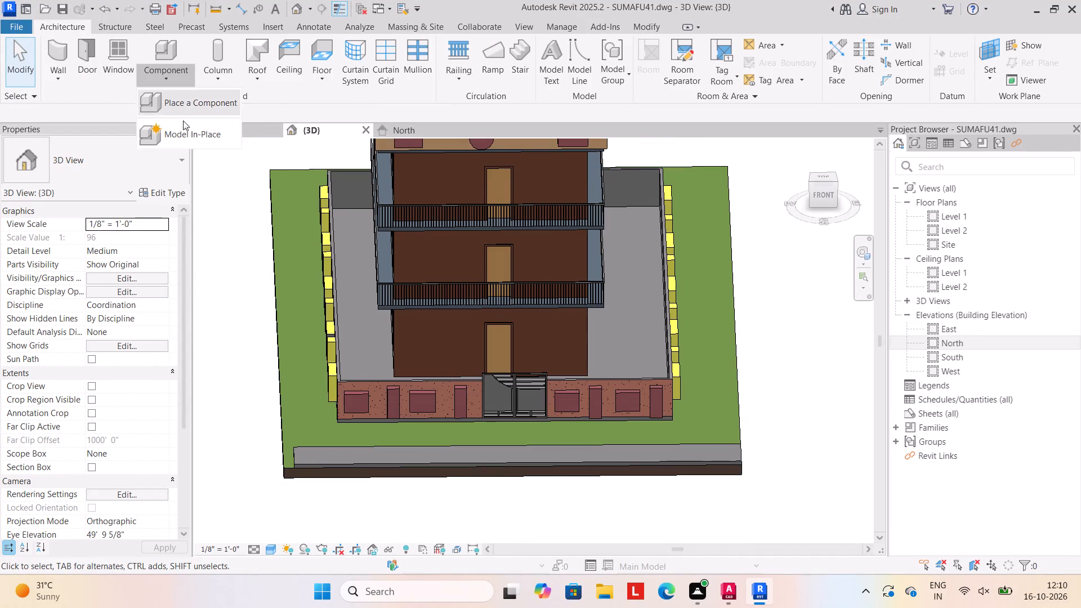
{"action": "left_click", "coordinate": [193, 135]}
{"action": "scroll", "coordinate": [468, 252], "scroll_direction": "down", "scroll_amount": 4}
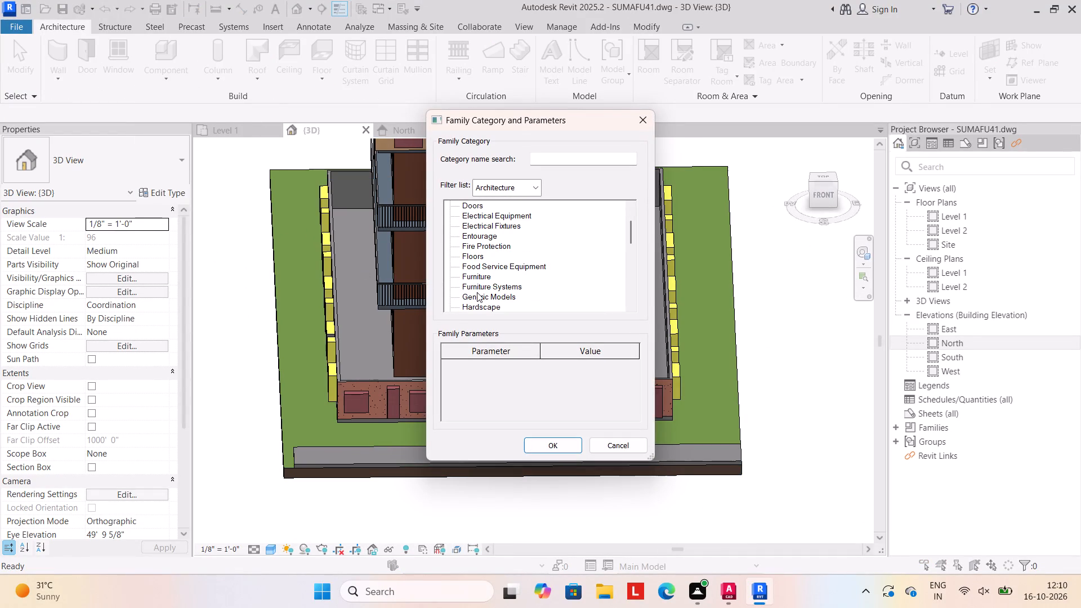
{"action": "left_click", "coordinate": [478, 296]}
{"action": "left_click", "coordinate": [556, 447]}
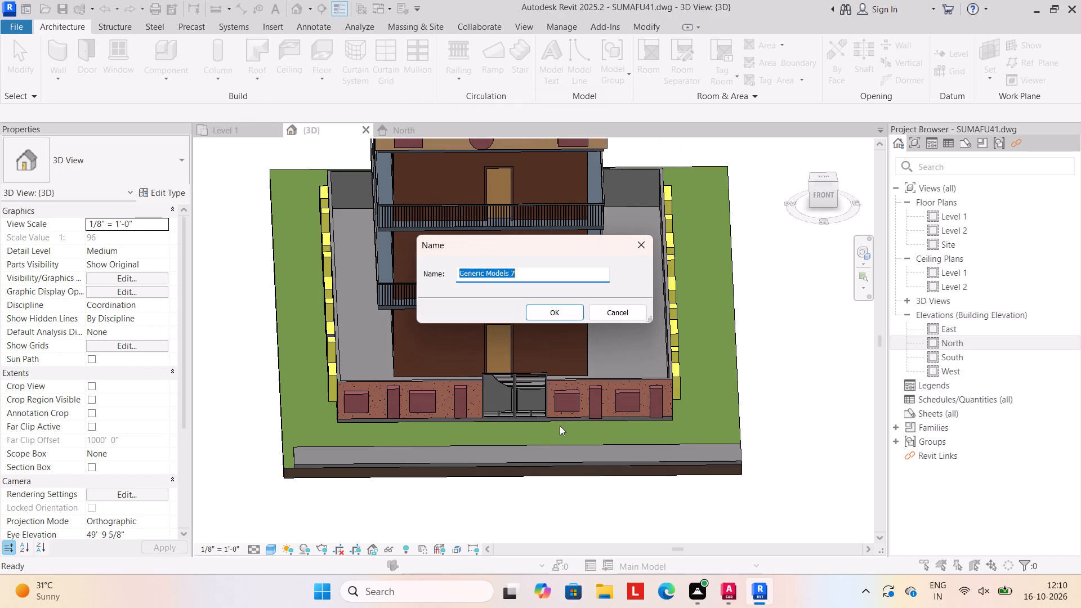
{"action": "left_click", "coordinate": [563, 316]}
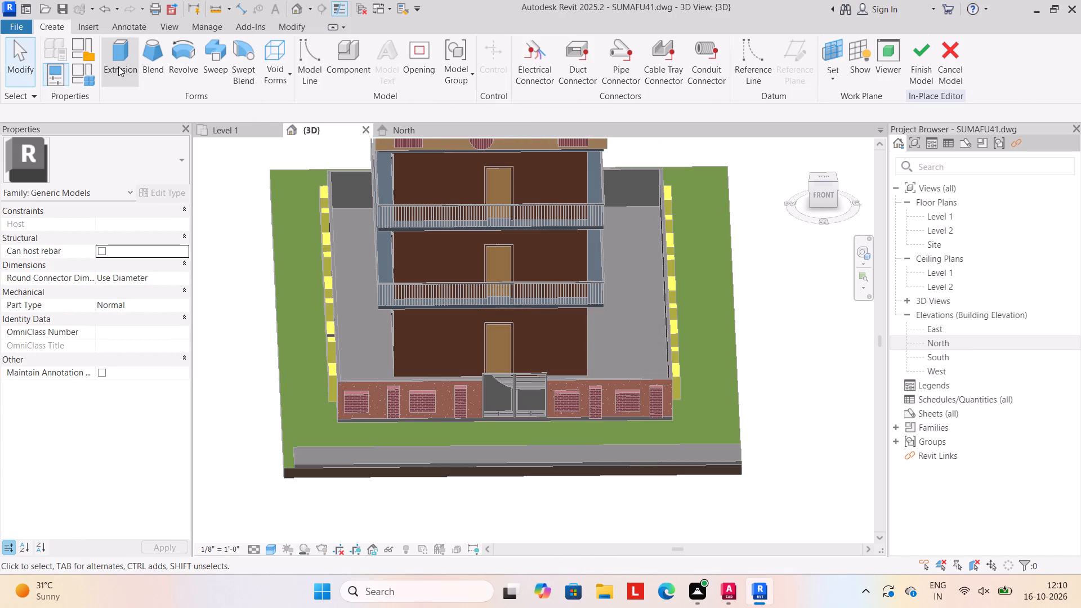
Extrude a 6" deep rectangular strip about 4'-6" wide on the grass toposolid's top face, along the site's right edge up to the front strip.
{"action": "left_click", "coordinate": [118, 66]}
{"action": "left_click", "coordinate": [734, 80]}
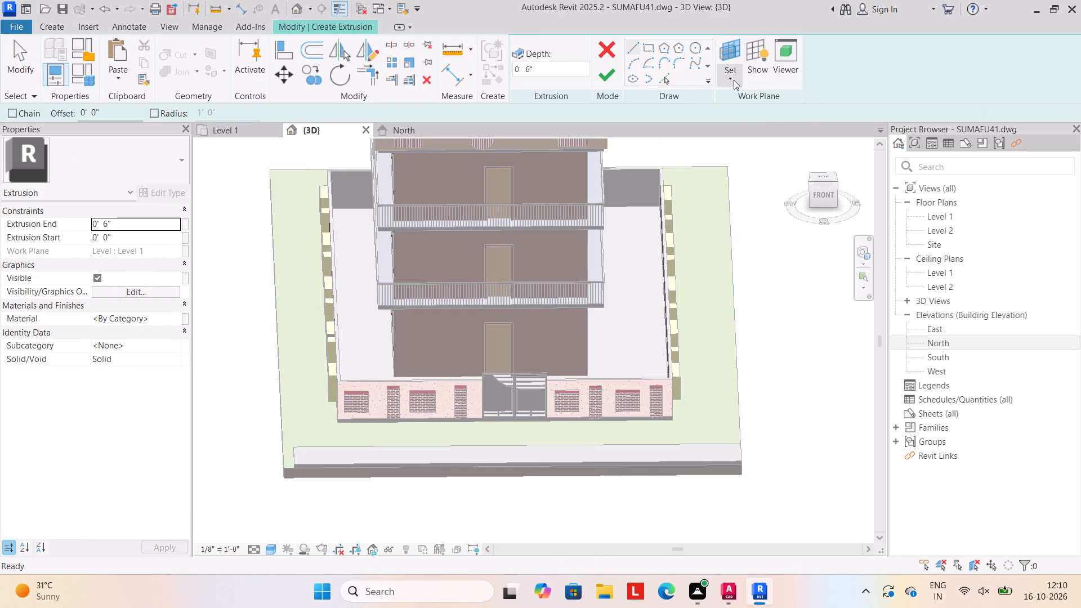
{"action": "left_click", "coordinate": [757, 129]}
{"action": "left_click", "coordinate": [729, 297]}
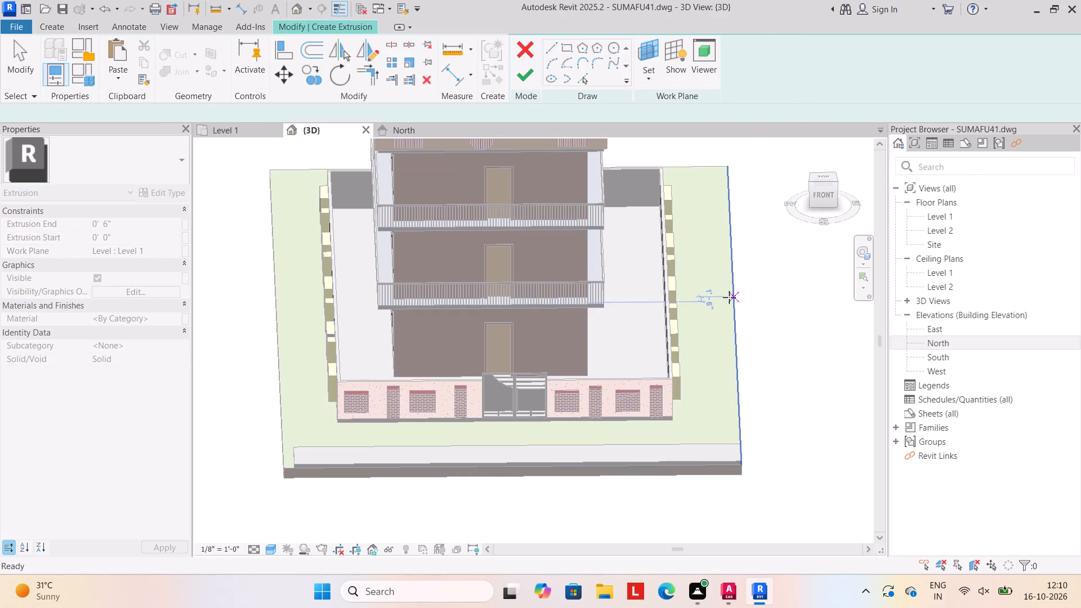
{"action": "left_click", "coordinate": [645, 43]}
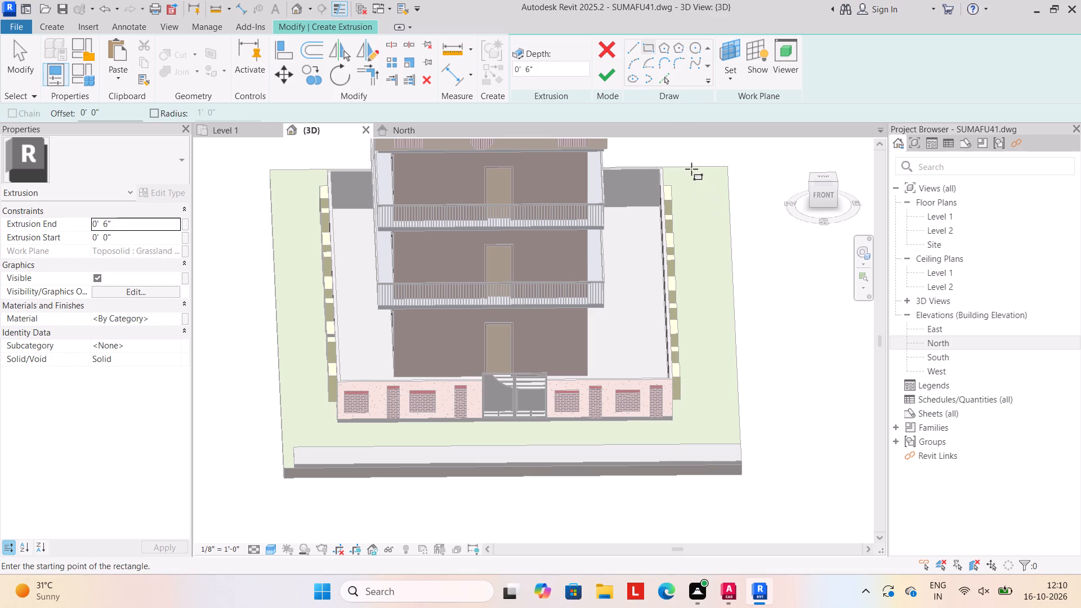
{"action": "left_click_drag", "start_coordinate": [691, 169], "coordinate": [694, 179]}
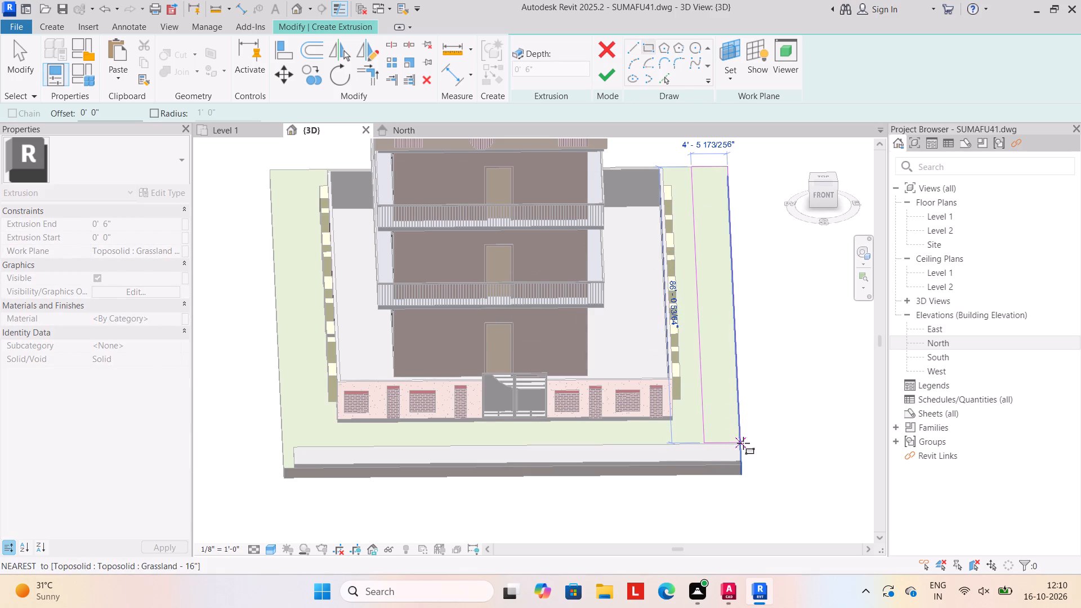
{"action": "left_click", "coordinate": [743, 443]}
{"action": "left_click", "coordinate": [615, 68]}
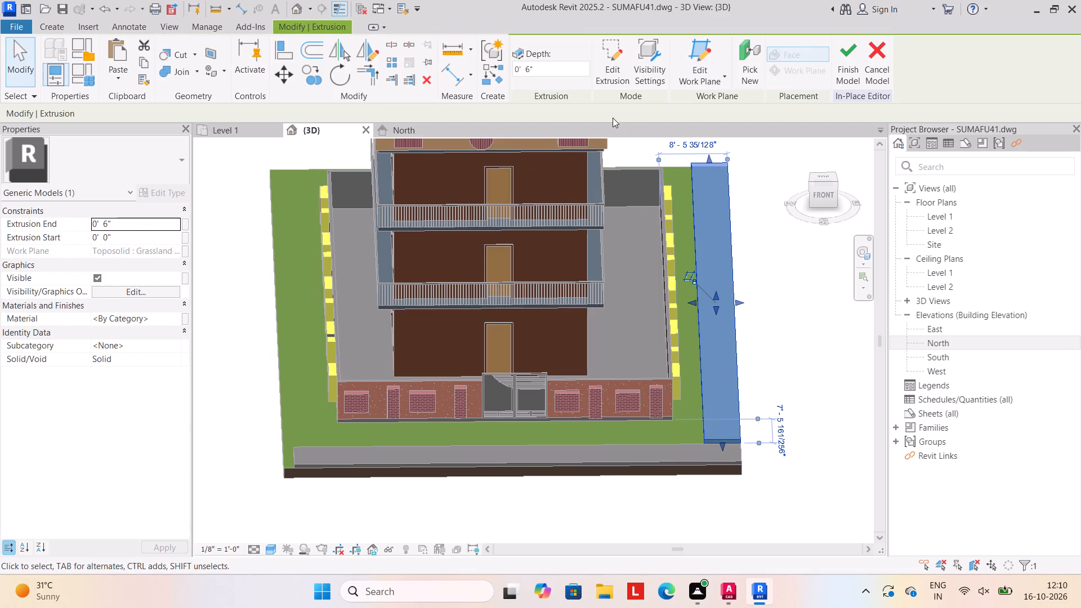
{"action": "left_click", "coordinate": [851, 68]}
{"action": "left_click", "coordinate": [772, 332]}
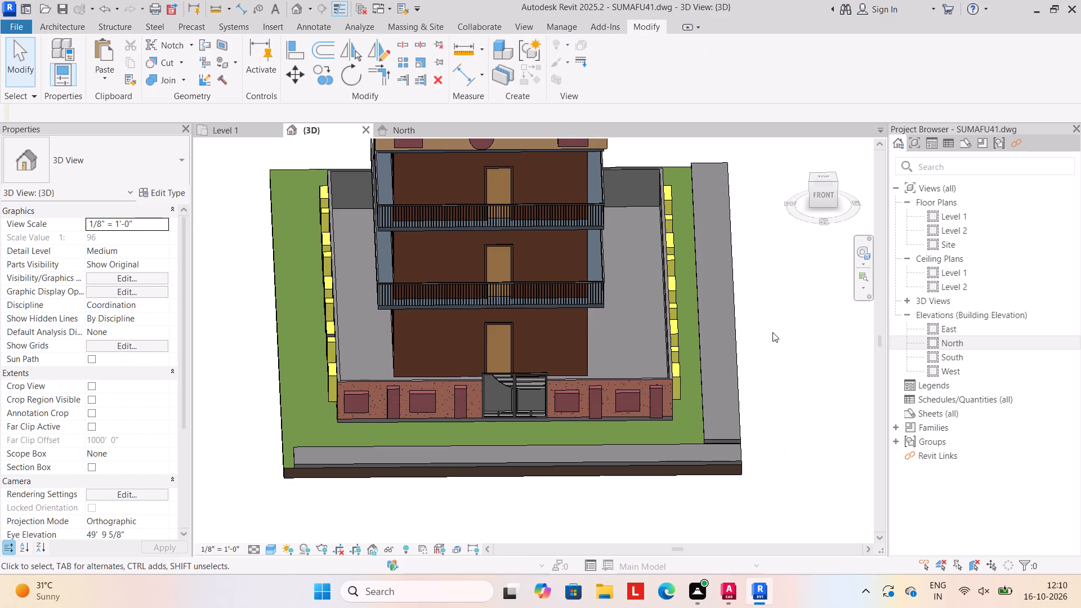
Examine the type and instance properties of the new strip along the site's right edge.
{"action": "left_click", "coordinate": [705, 424]}
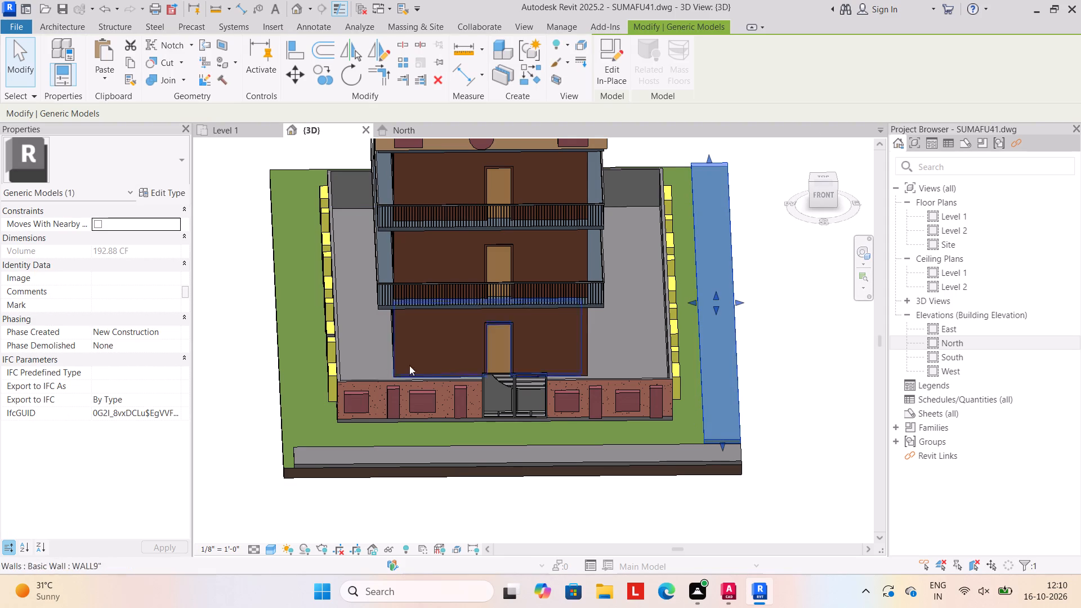
{"action": "scroll", "coordinate": [218, 226], "scroll_direction": "up", "scroll_amount": 4}
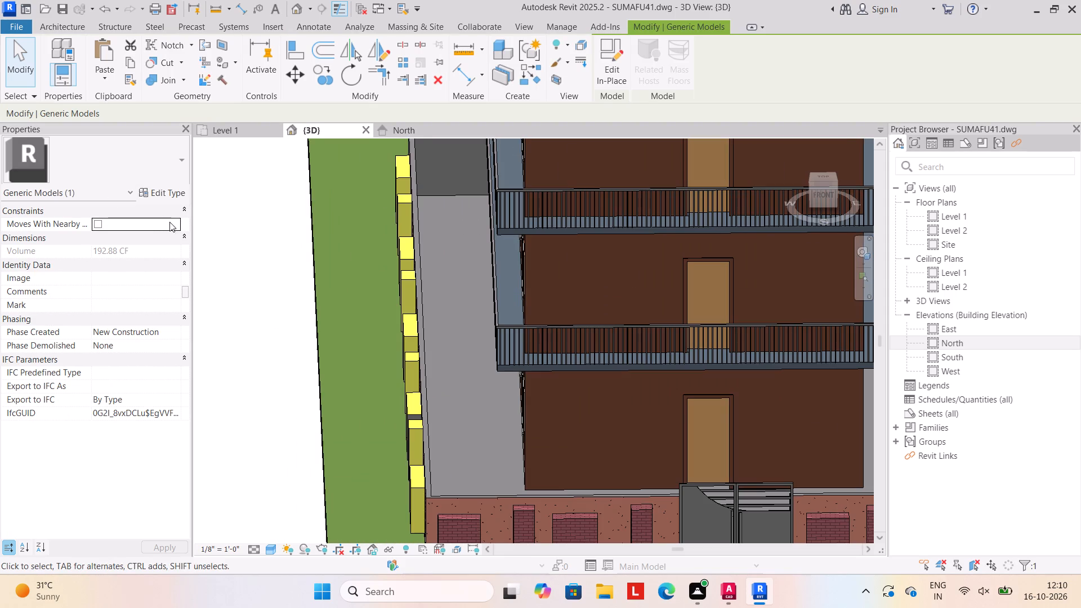
{"action": "scroll", "coordinate": [170, 222], "scroll_direction": "up", "scroll_amount": 5}
{"action": "left_click", "coordinate": [182, 207]}
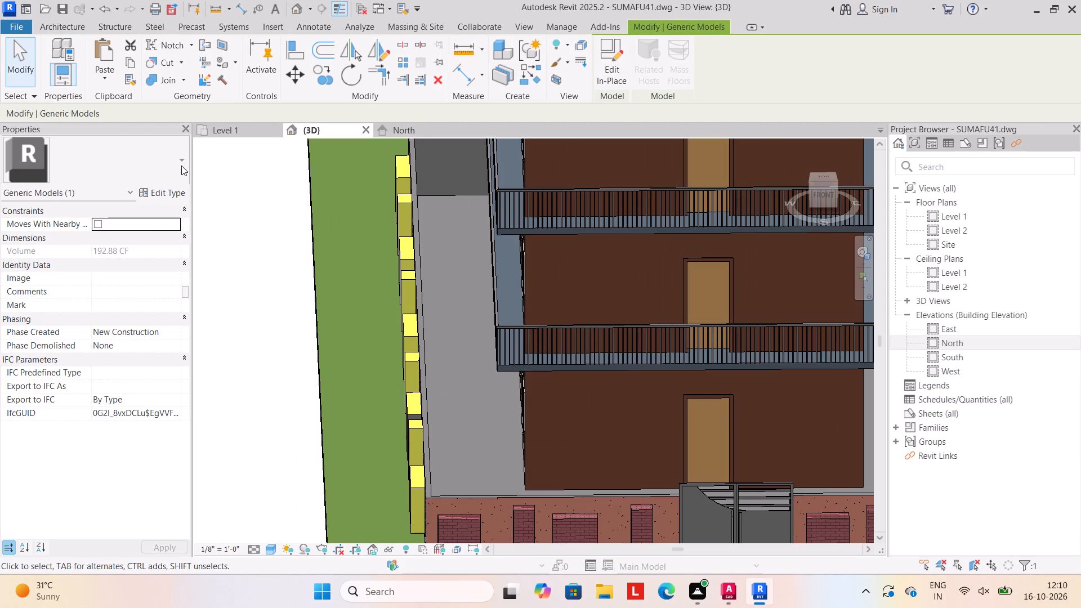
{"action": "left_click", "coordinate": [181, 158]}
{"action": "left_click", "coordinate": [185, 208]}
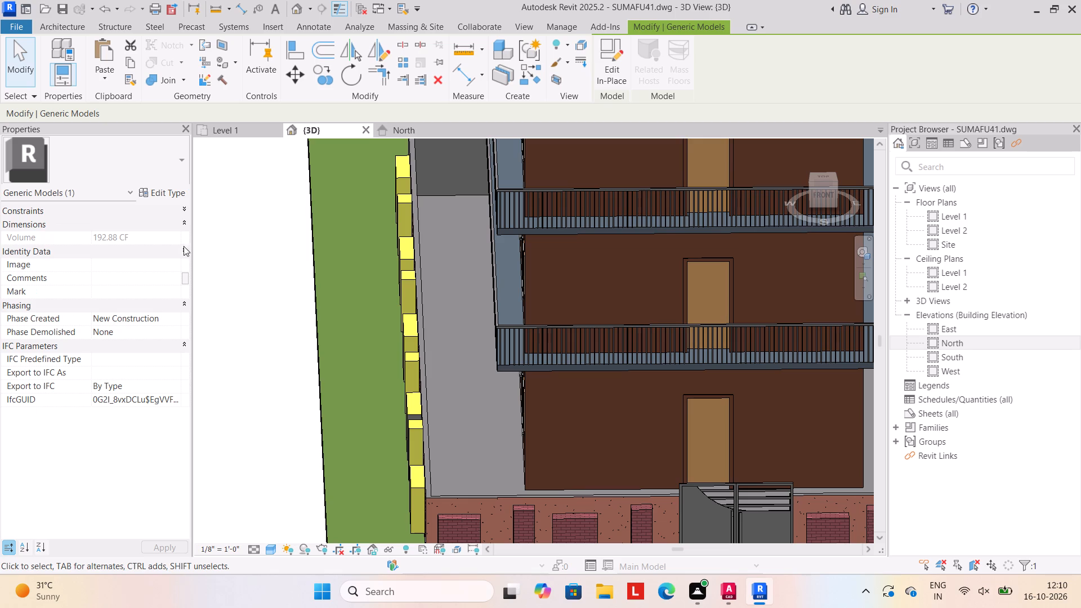
{"action": "scroll", "coordinate": [160, 227], "scroll_direction": "up", "scroll_amount": 4}
{"action": "scroll", "coordinate": [244, 252], "scroll_direction": "down", "scroll_amount": 8}
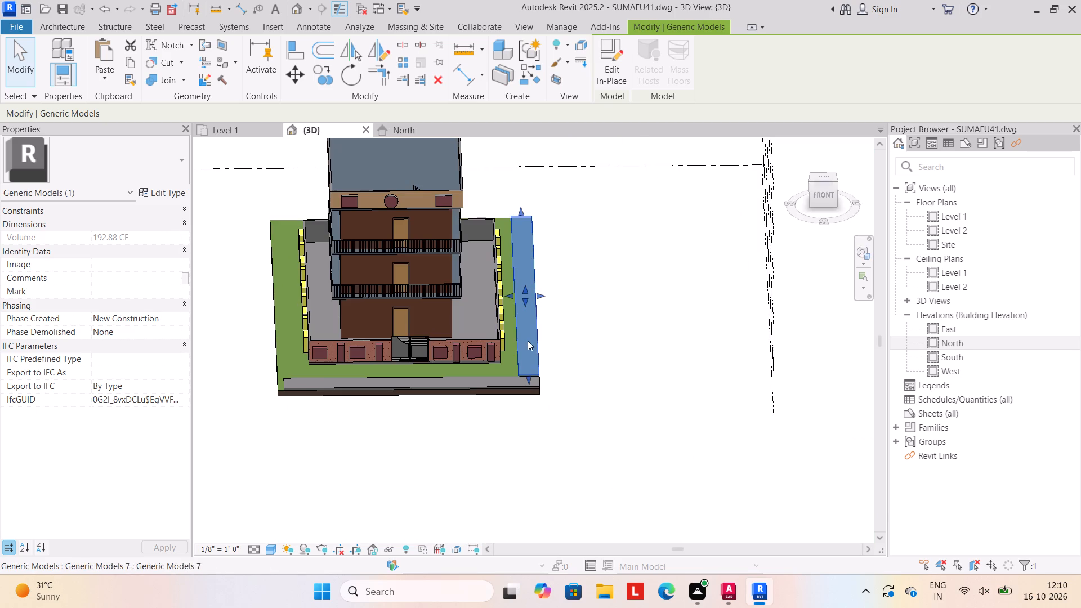
{"action": "key", "text": "Escape"}
{"action": "key", "text": "Escape"}
Examine the new side strip from several angles, especially the corner where it meets the front strip.
{"action": "middle_click_drag", "start_coordinate": [559, 404], "coordinate": [559, 361], "text": "shift"}
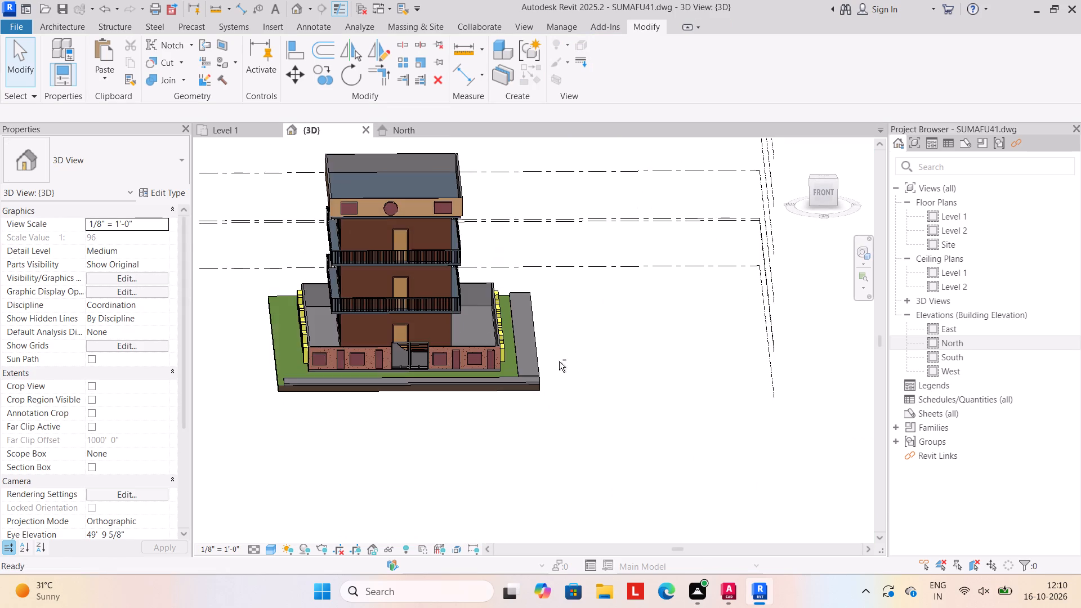
{"action": "middle_click_drag", "start_coordinate": [557, 363], "coordinate": [566, 316]}
{"action": "scroll", "coordinate": [559, 351], "scroll_direction": "up", "scroll_amount": 1, "text": "shift"}
{"action": "middle_click_drag", "start_coordinate": [568, 387], "coordinate": [442, 431], "text": "shift"}
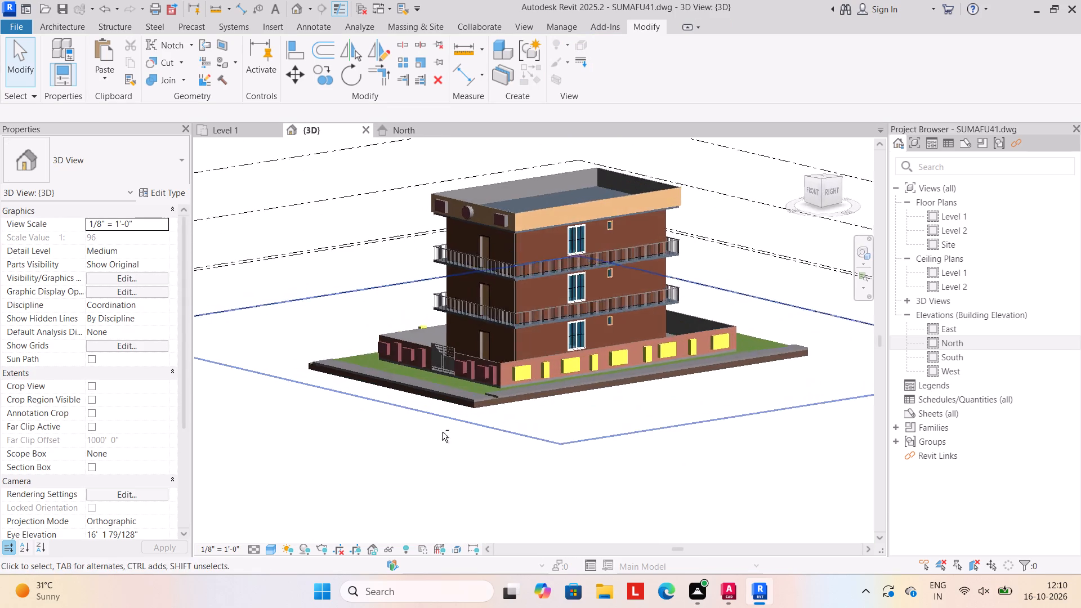
{"action": "middle_click_drag", "start_coordinate": [441, 425], "coordinate": [531, 432]}
{"action": "scroll", "coordinate": [532, 369], "scroll_direction": "up", "scroll_amount": 7}
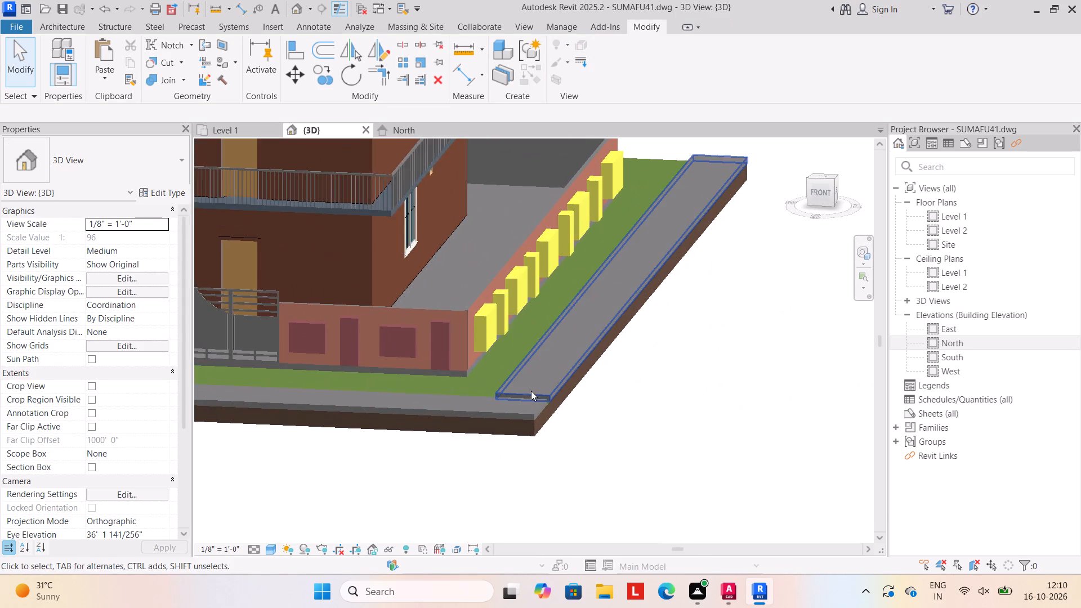
{"action": "left_click", "coordinate": [531, 390]}
{"action": "left_click", "coordinate": [520, 401]}
{"action": "left_click", "coordinate": [621, 391]}
{"action": "scroll", "coordinate": [622, 397], "scroll_direction": "down", "scroll_amount": 2}
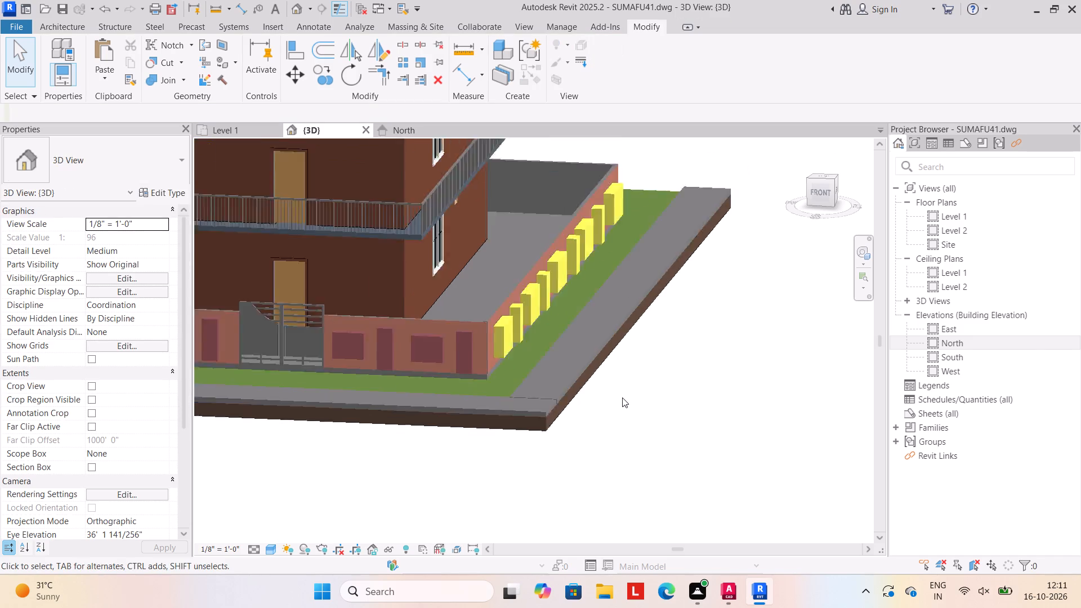
{"action": "scroll", "coordinate": [622, 397], "scroll_direction": "down", "scroll_amount": 6}
{"action": "middle_click_drag", "start_coordinate": [596, 416], "coordinate": [626, 406], "text": "shift"}
{"action": "middle_click_drag", "start_coordinate": [562, 414], "coordinate": [557, 366]}
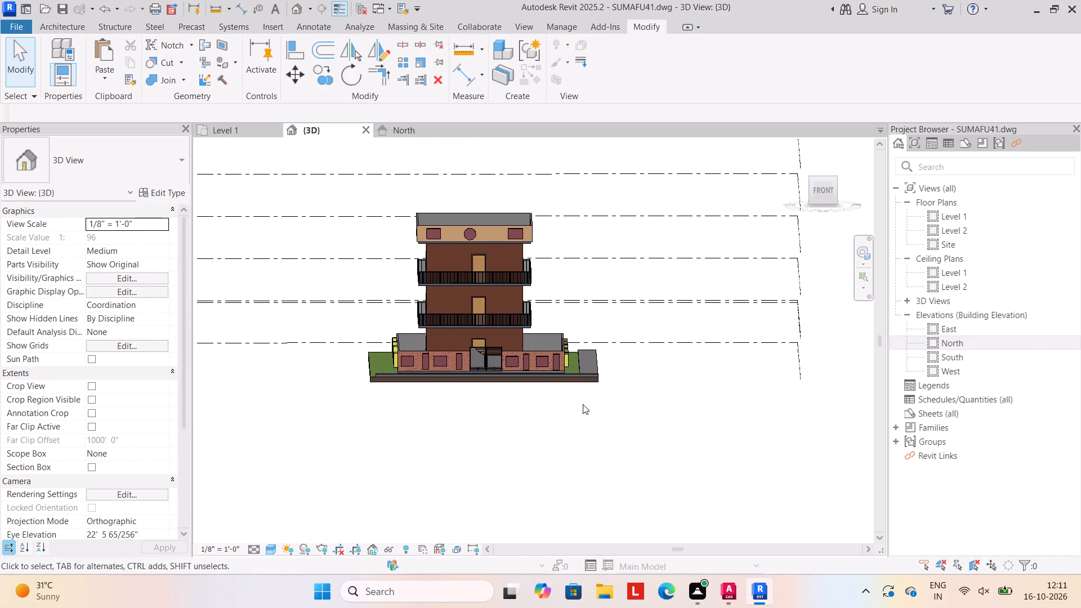